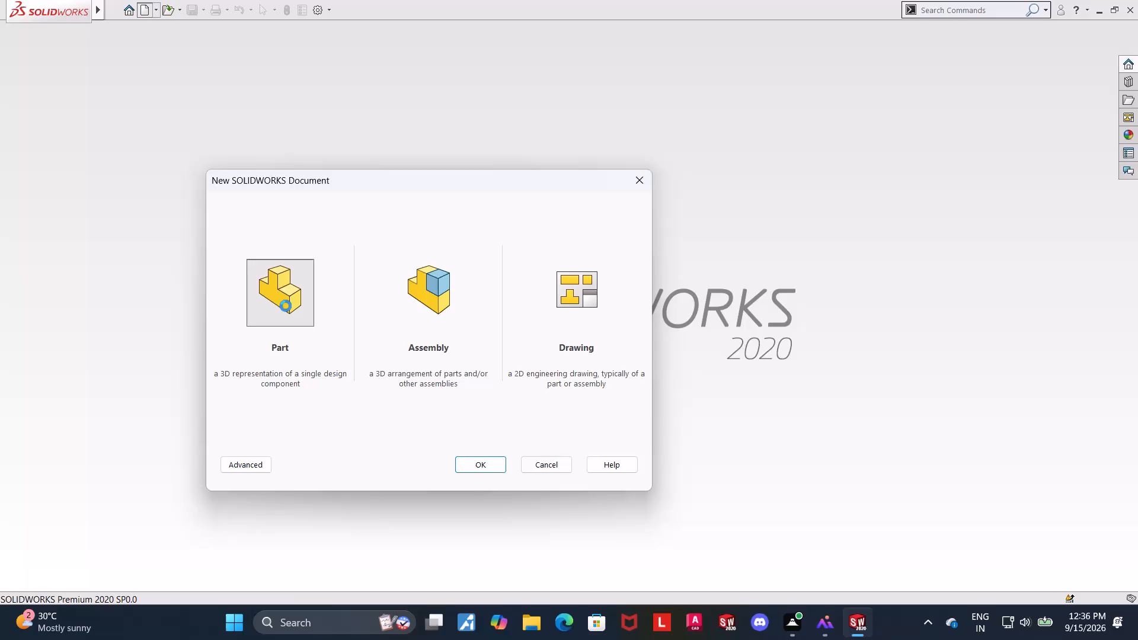
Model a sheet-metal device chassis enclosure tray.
Sketch a center rectangle about 137 mm wide on the Top Plane, centred on the origin.
{"action": "left_click", "coordinate": [40, 178]}
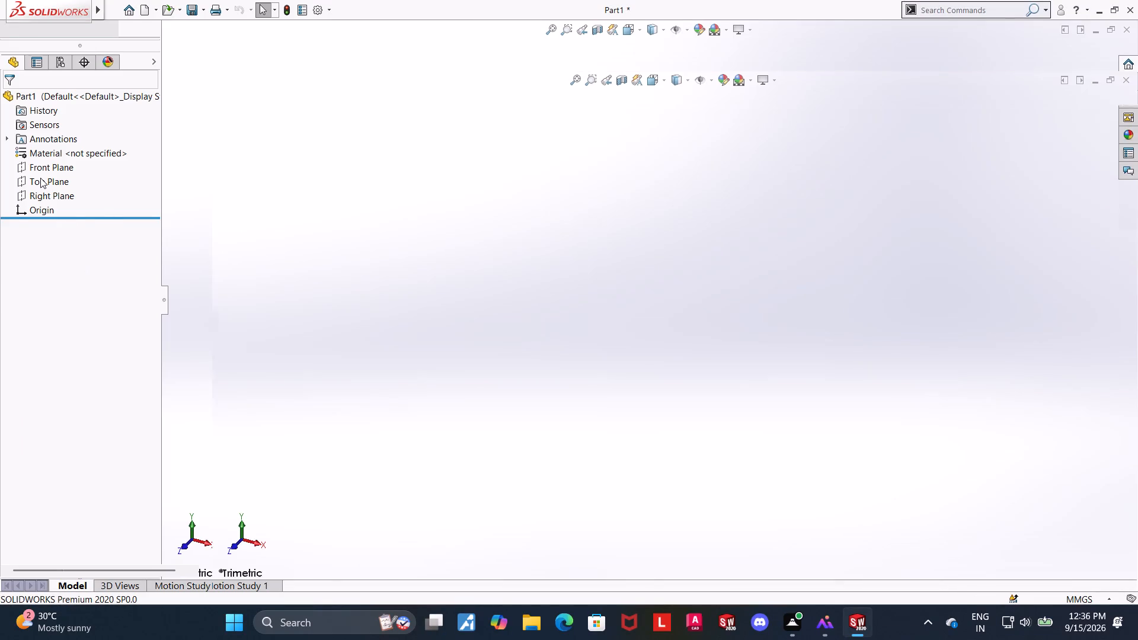
{"action": "left_click", "coordinate": [87, 237]}
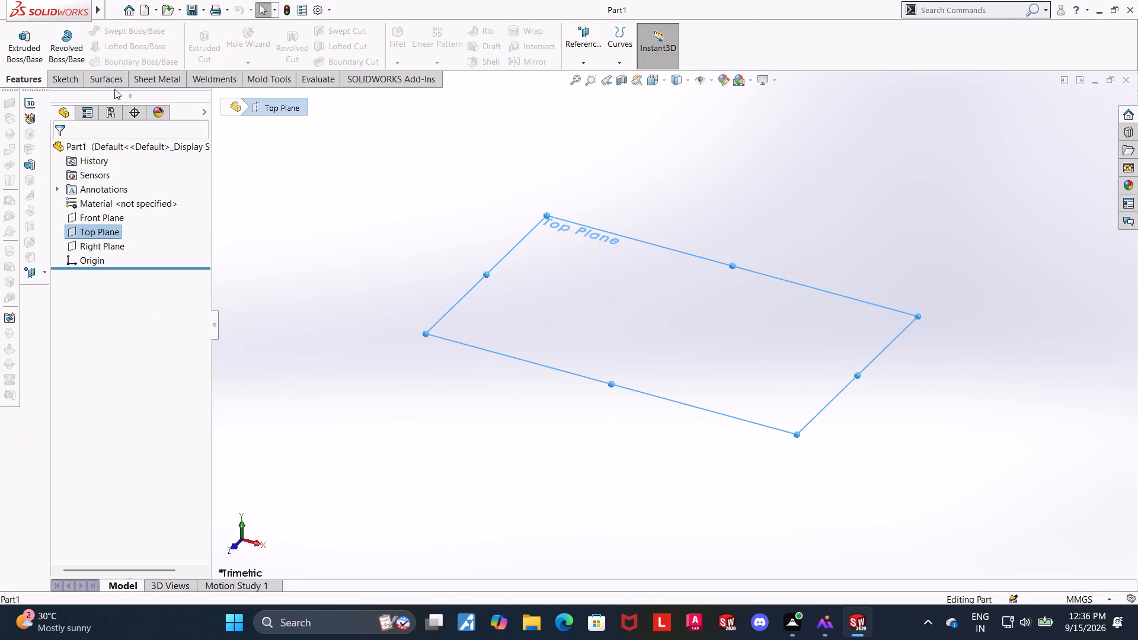
{"action": "right_click", "coordinate": [101, 235]}
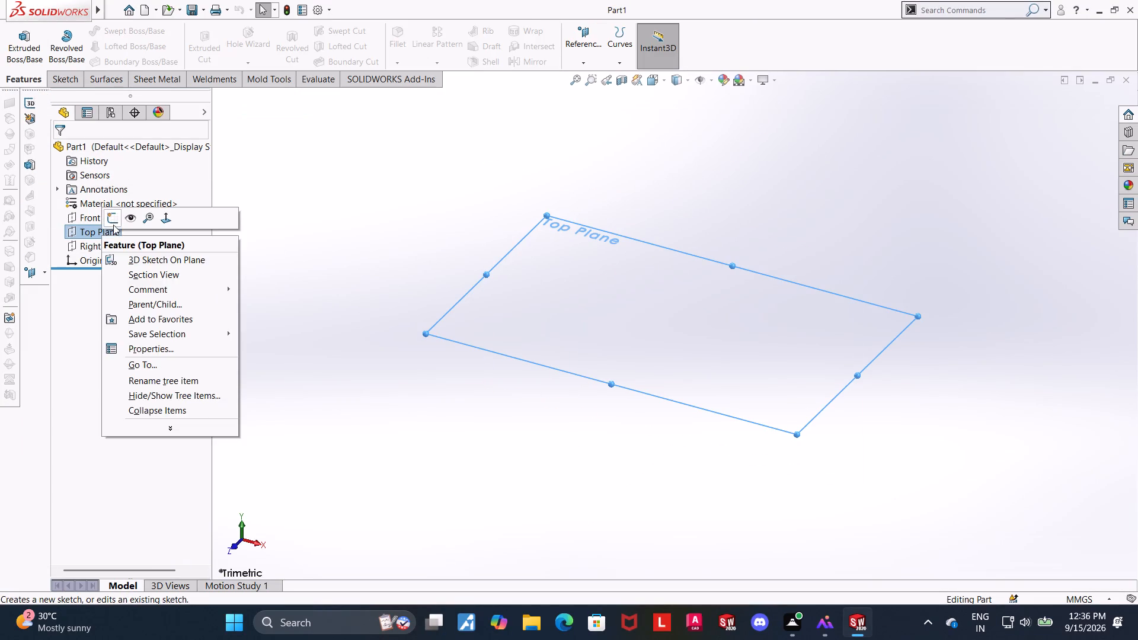
{"action": "left_click", "coordinate": [117, 217]}
{"action": "left_click", "coordinate": [112, 41]}
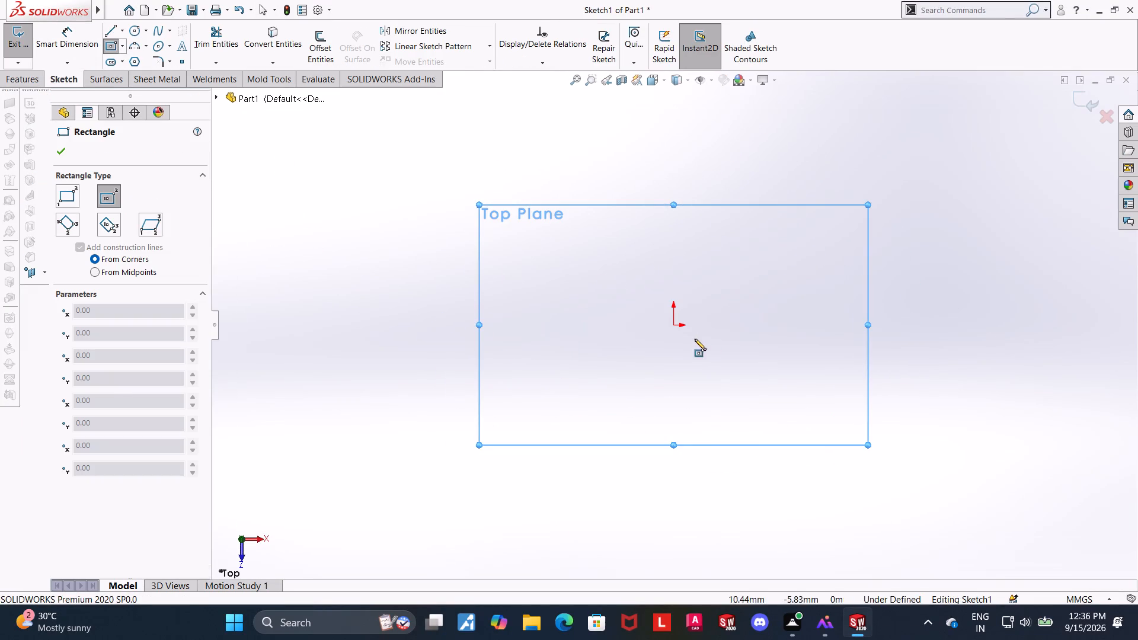
{"action": "left_click", "coordinate": [674, 324]}
{"action": "left_click", "coordinate": [845, 200]}
{"action": "key", "text": "Escape"}
{"action": "key", "text": "Escape"}
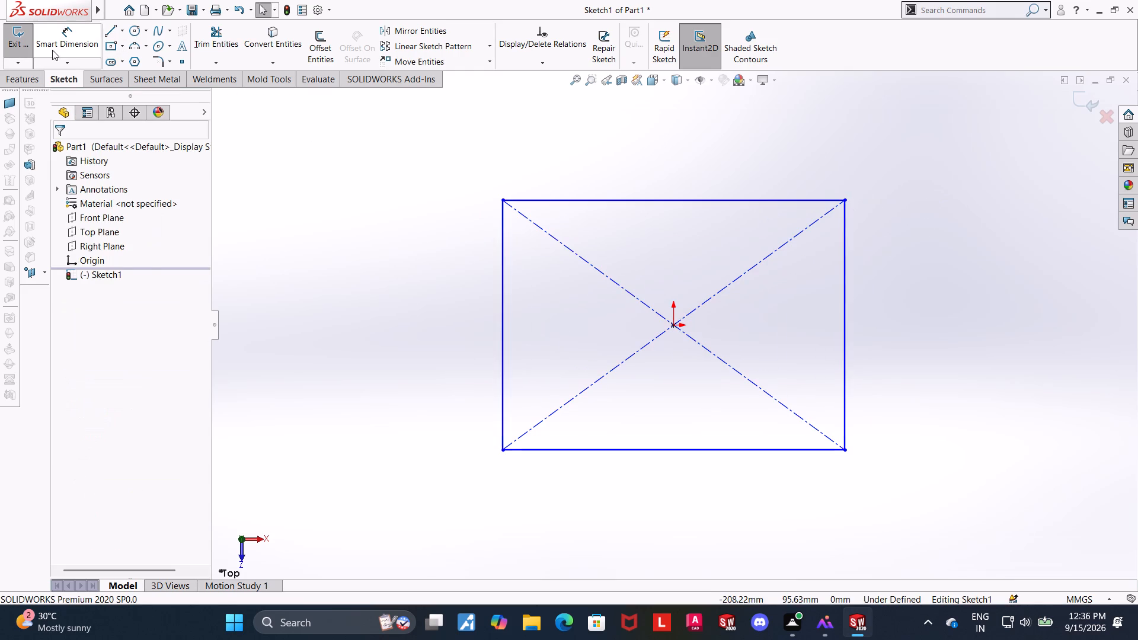
Dimension the rectangle 120 mm wide and 100 mm high, and finish the sketch.
{"action": "left_click", "coordinate": [53, 50]}
{"action": "left_click", "coordinate": [843, 328]}
{"action": "left_click", "coordinate": [897, 328]}
{"action": "type", "text": "100"}
{"action": "key", "text": "Return"}
{"action": "left_click", "coordinate": [678, 203]}
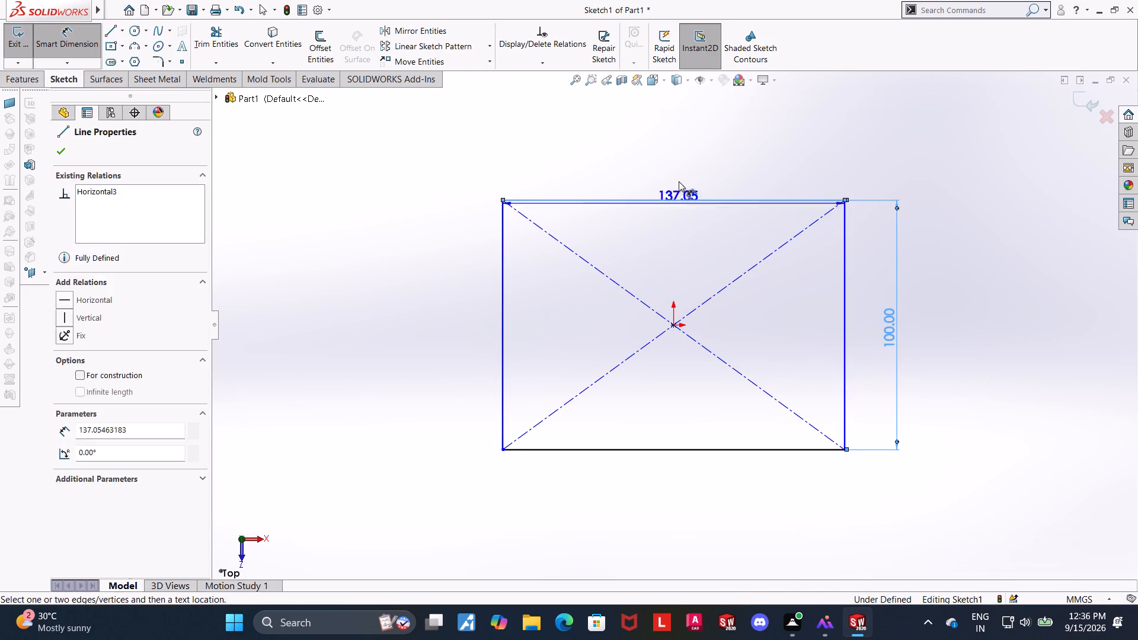
{"action": "left_click", "coordinate": [679, 181]}
{"action": "type", "text": "120"}
{"action": "key", "text": "Return"}
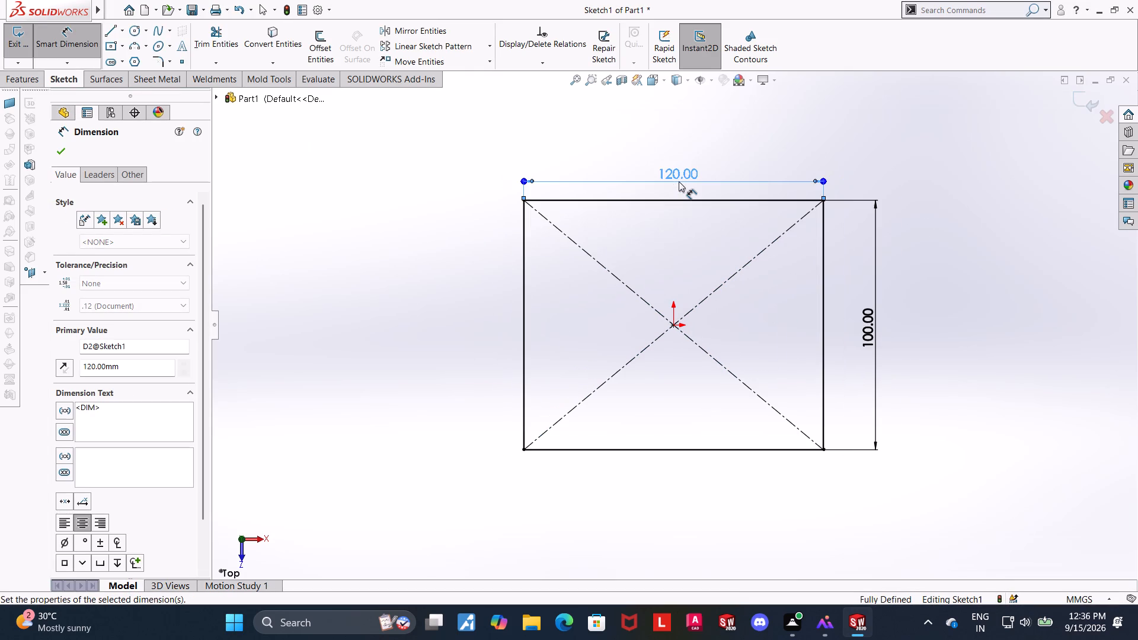
{"action": "left_click", "coordinate": [1078, 98]}
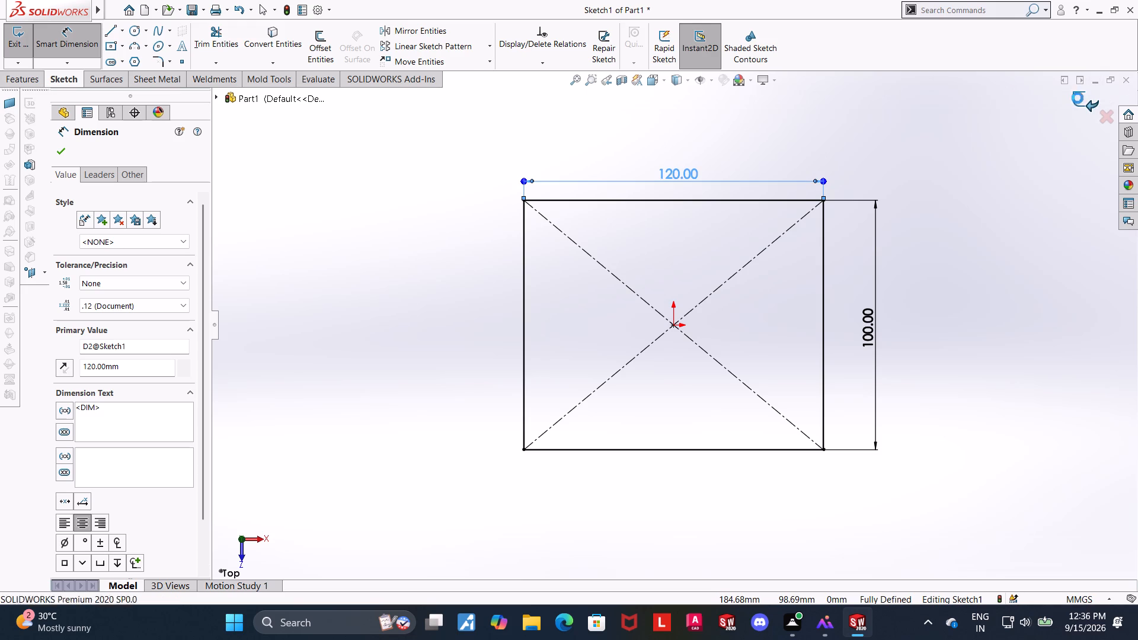
Create a sheet metal base flange from the rectangle, 2 mm thick with the thickness direction reversed.
{"action": "middle_click_drag", "start_coordinate": [923, 321], "coordinate": [913, 222]}
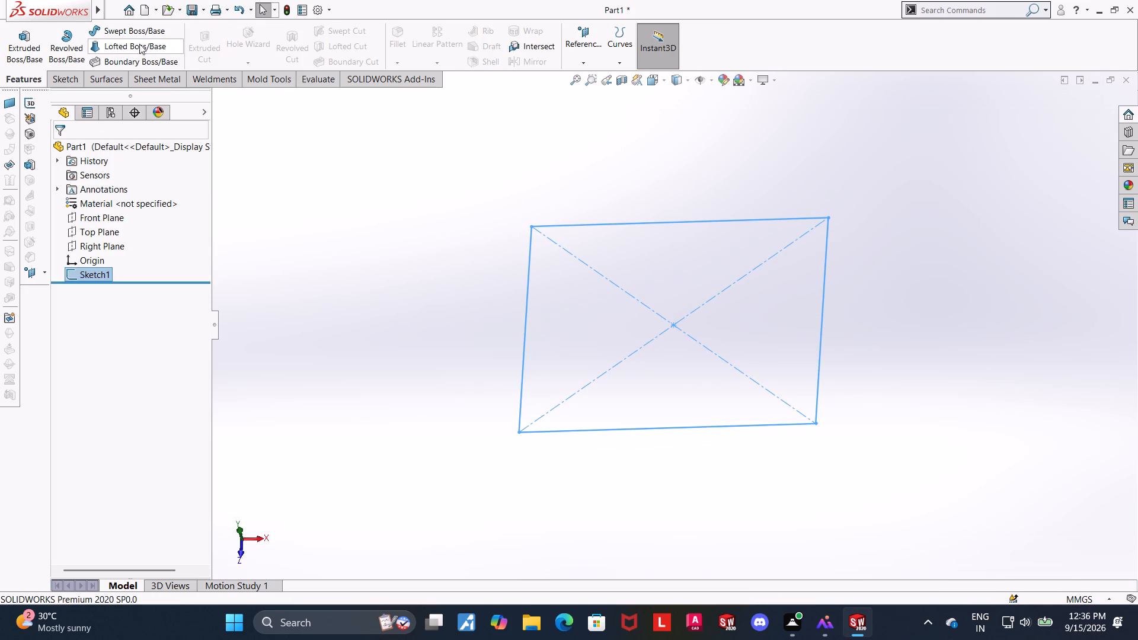
{"action": "left_click", "coordinate": [156, 78]}
{"action": "left_click", "coordinate": [15, 44]}
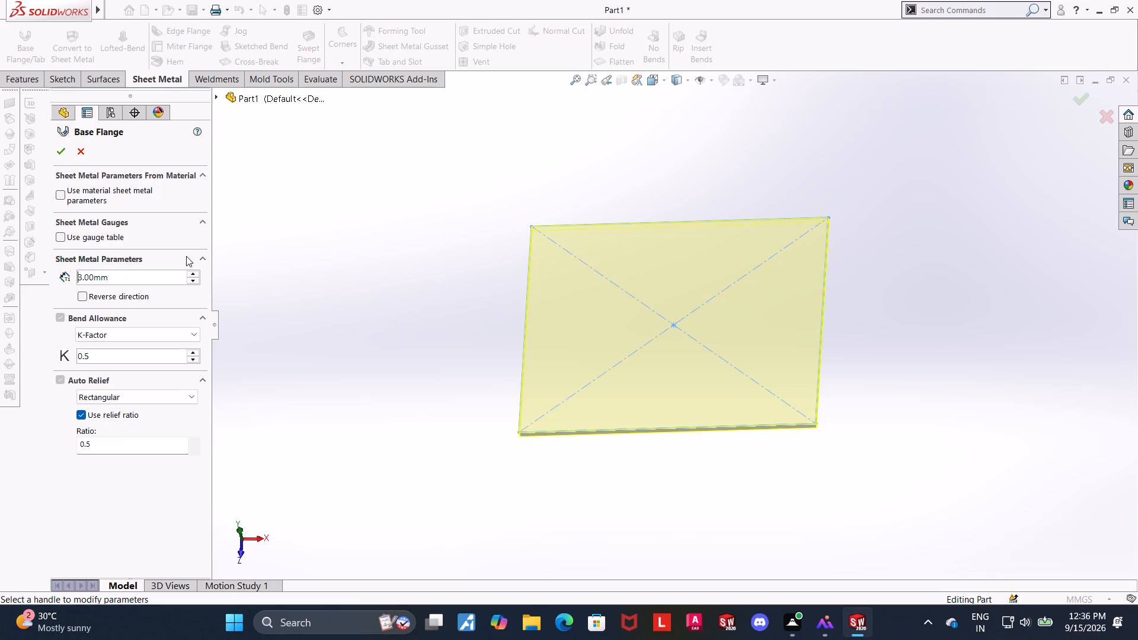
{"action": "left_click_drag", "start_coordinate": [136, 280], "coordinate": [61, 275]}
{"action": "key", "text": "2"}
{"action": "key", "text": "Return"}
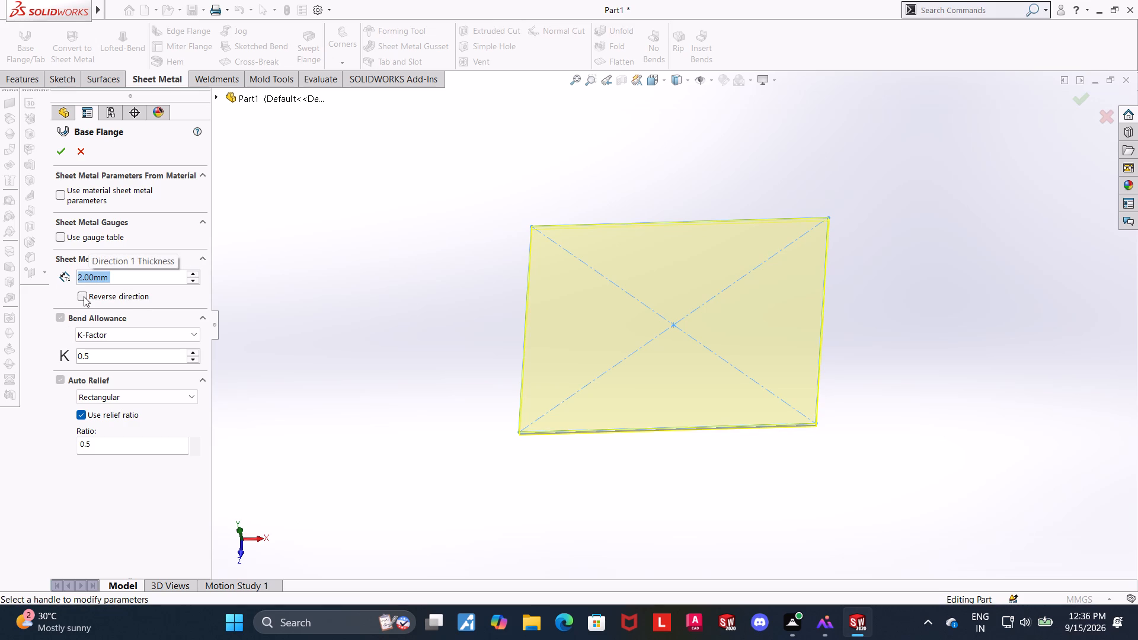
{"action": "left_click", "coordinate": [82, 296]}
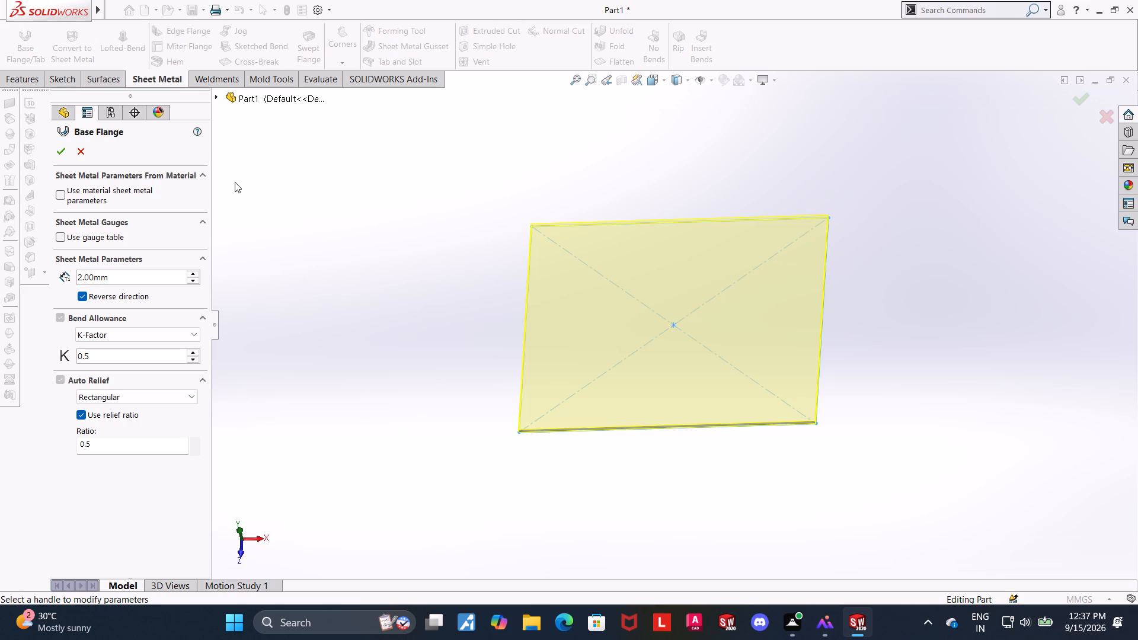
{"action": "left_click", "coordinate": [57, 142]}
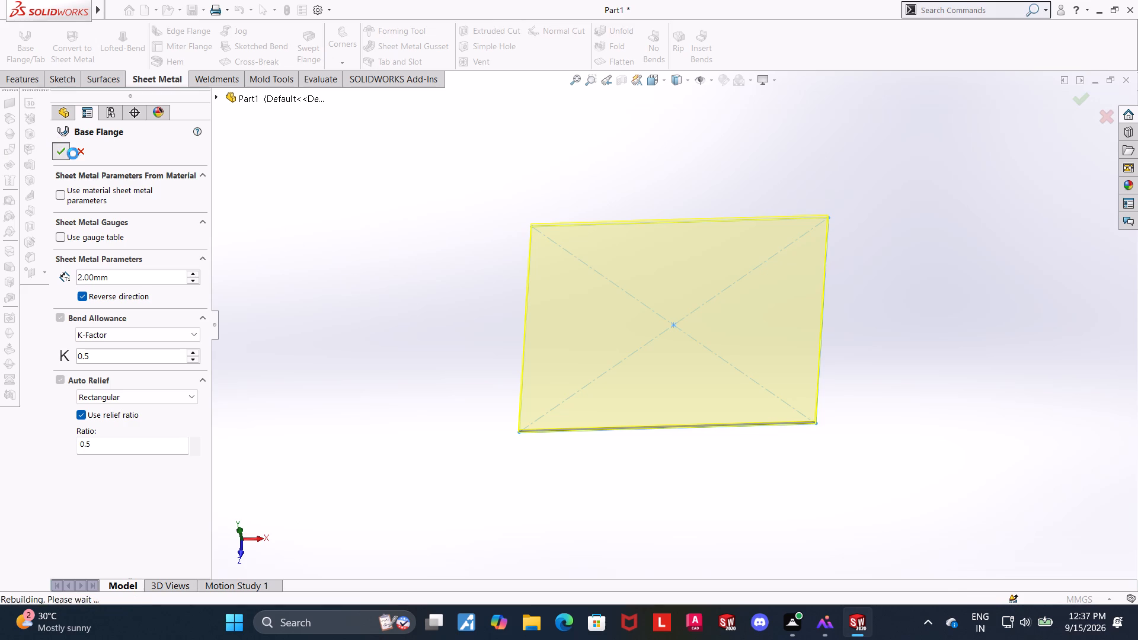
{"action": "left_click", "coordinate": [357, 291]}
Open the base flange's definition and check its sheet metal parameters without changing them.
{"action": "middle_click_drag", "start_coordinate": [392, 300], "coordinate": [397, 217]}
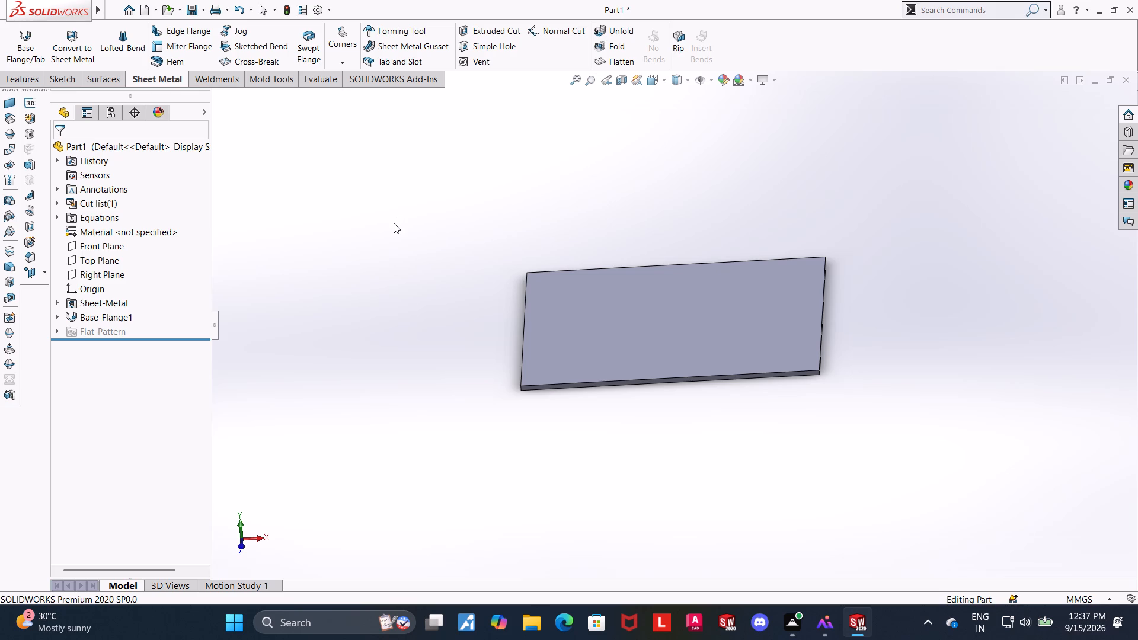
{"action": "right_click", "coordinate": [101, 317]}
{"action": "left_click", "coordinate": [115, 281]}
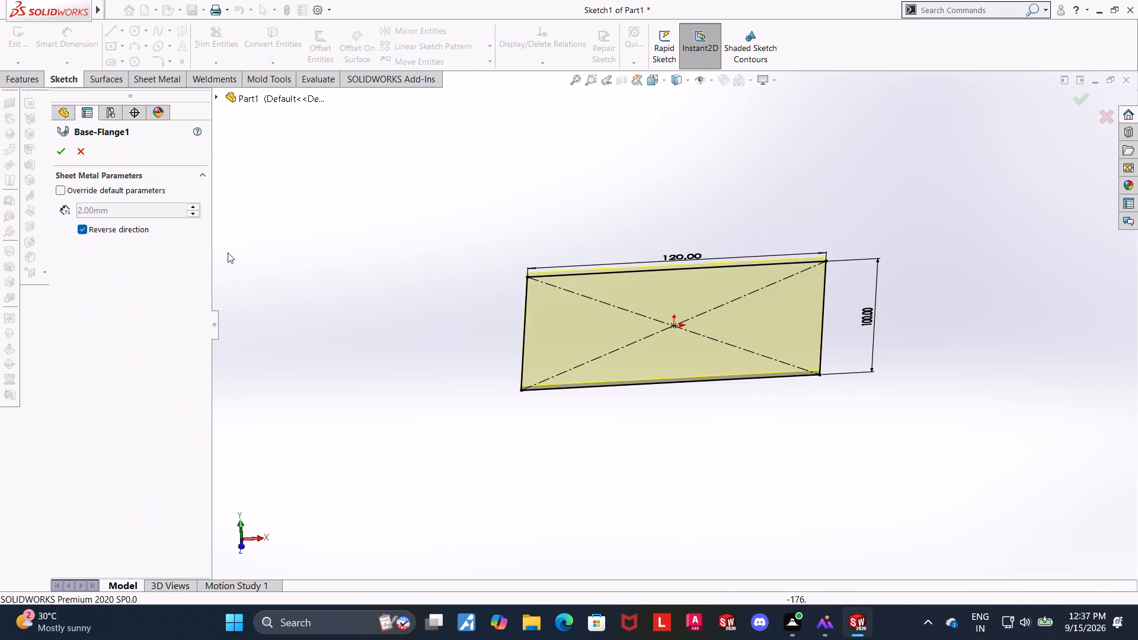
{"action": "left_click", "coordinate": [76, 150]}
{"action": "left_click", "coordinate": [379, 285]}
Add a 90-degree edge flange with a 40 mm blind length along the plate's rear 120 mm edge, pointing upward.
{"action": "middle_click_drag", "start_coordinate": [381, 281], "coordinate": [629, 310]}
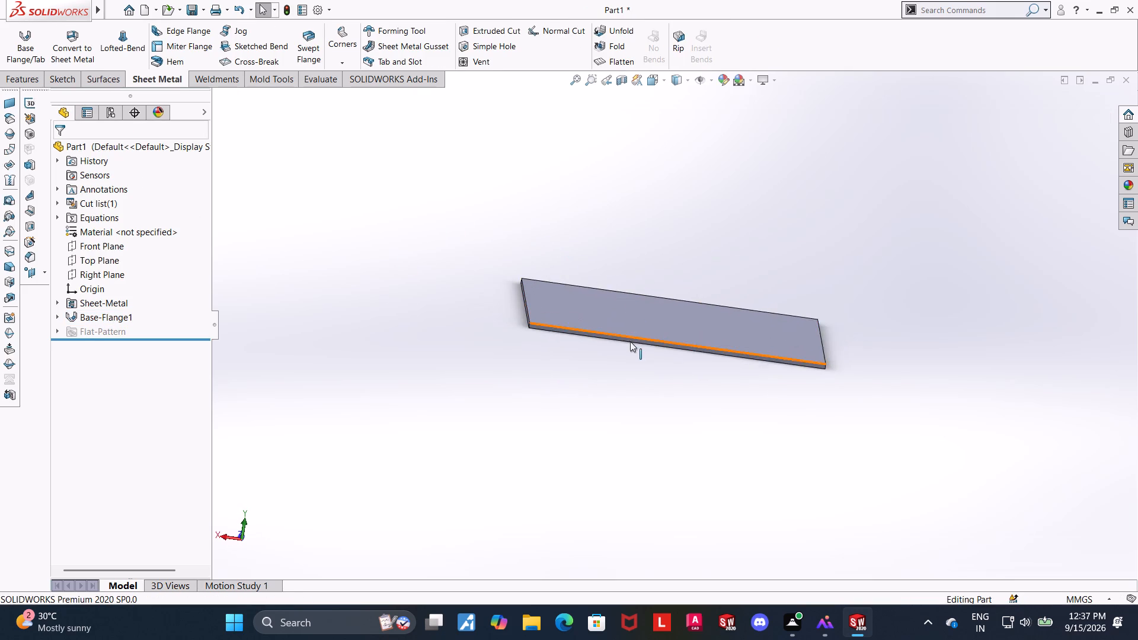
{"action": "scroll", "coordinate": [630, 341], "scroll_direction": "down", "scroll_amount": 3}
{"action": "middle_click_drag", "start_coordinate": [647, 369], "coordinate": [488, 379]}
{"action": "scroll", "coordinate": [493, 384], "scroll_direction": "up", "scroll_amount": 1}
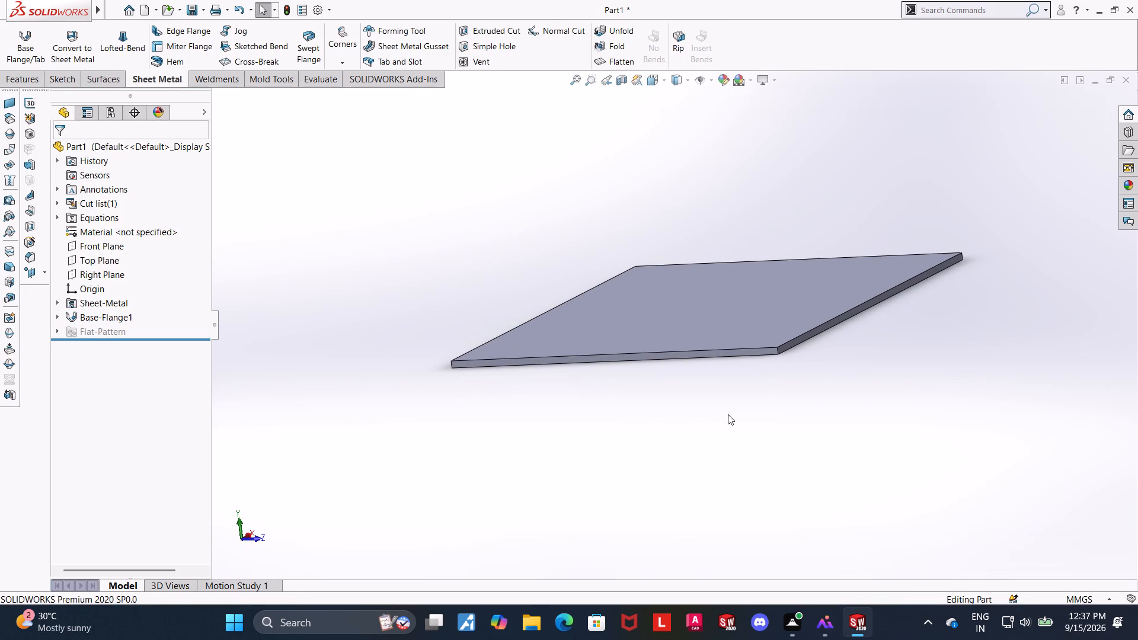
{"action": "middle_click_drag", "start_coordinate": [726, 366], "coordinate": [677, 451]}
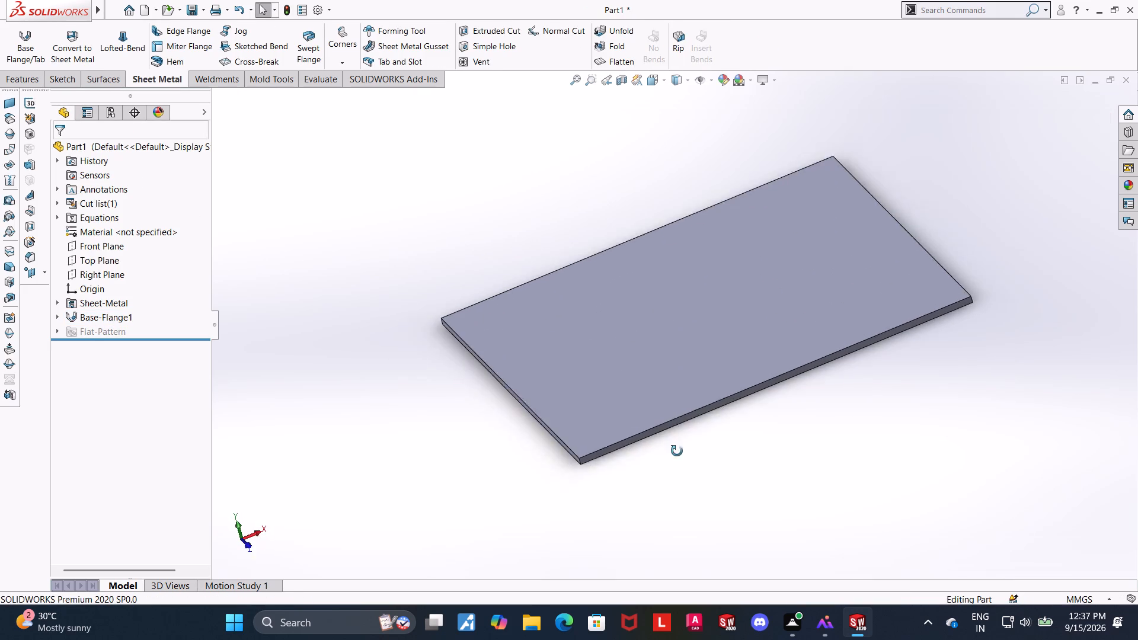
{"action": "middle_click_drag", "start_coordinate": [677, 451], "coordinate": [687, 445]}
{"action": "middle_click_drag", "start_coordinate": [474, 245], "coordinate": [603, 308]}
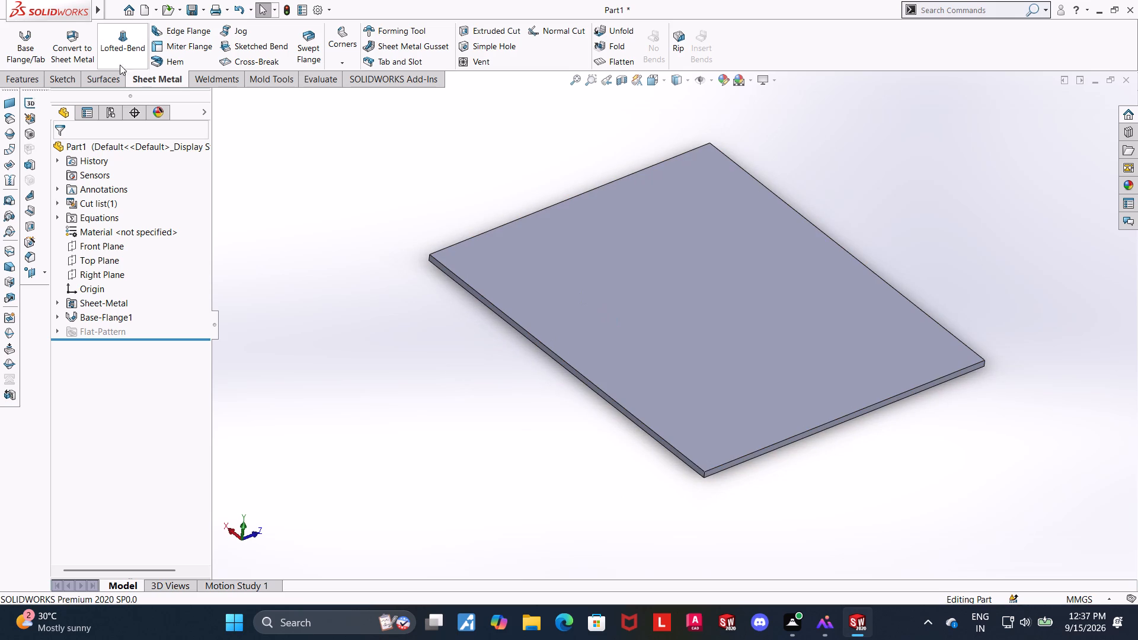
{"action": "left_click", "coordinate": [154, 30]}
{"action": "left_click", "coordinate": [532, 335]}
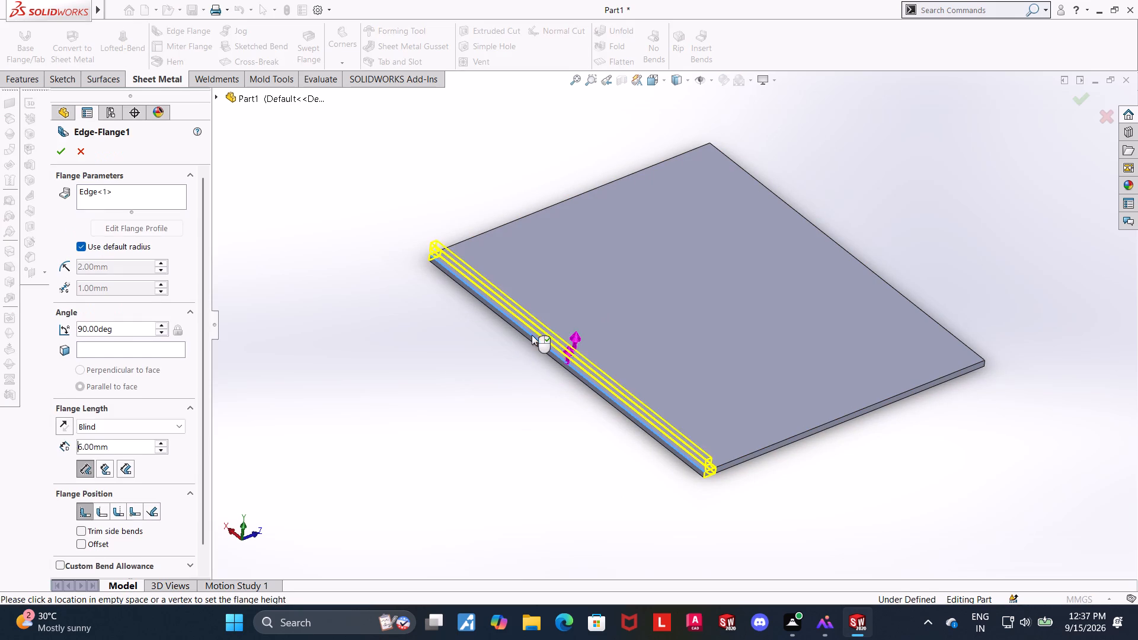
{"action": "left_click", "coordinate": [574, 209]}
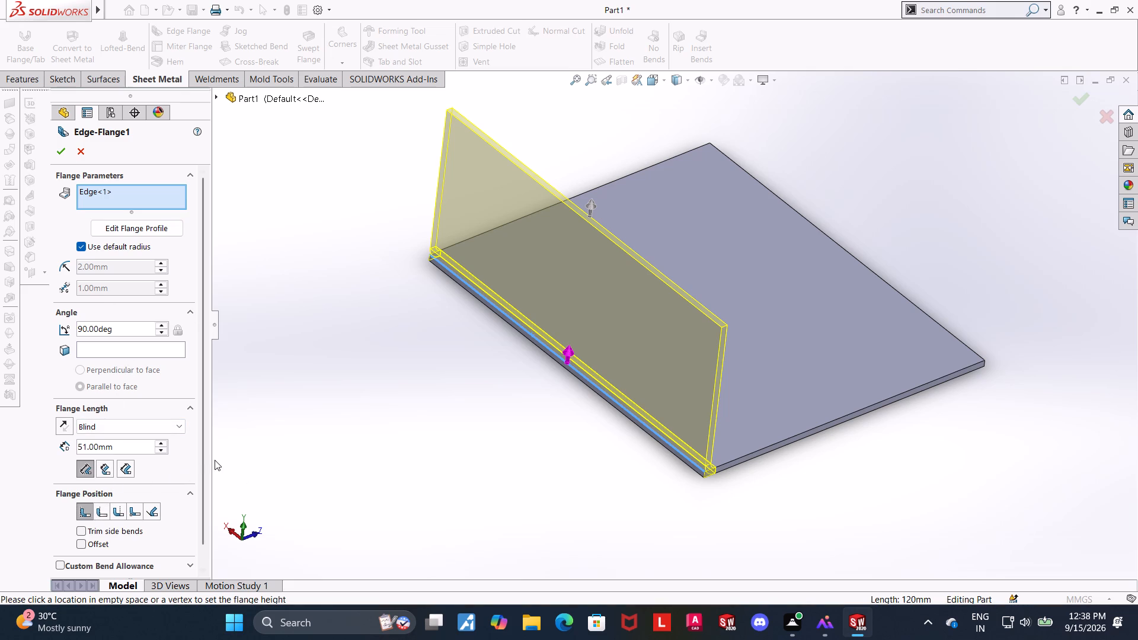
{"action": "left_click_drag", "start_coordinate": [138, 447], "coordinate": [127, 447]}
{"action": "left_click_drag", "start_coordinate": [127, 447], "coordinate": [1, 443]}
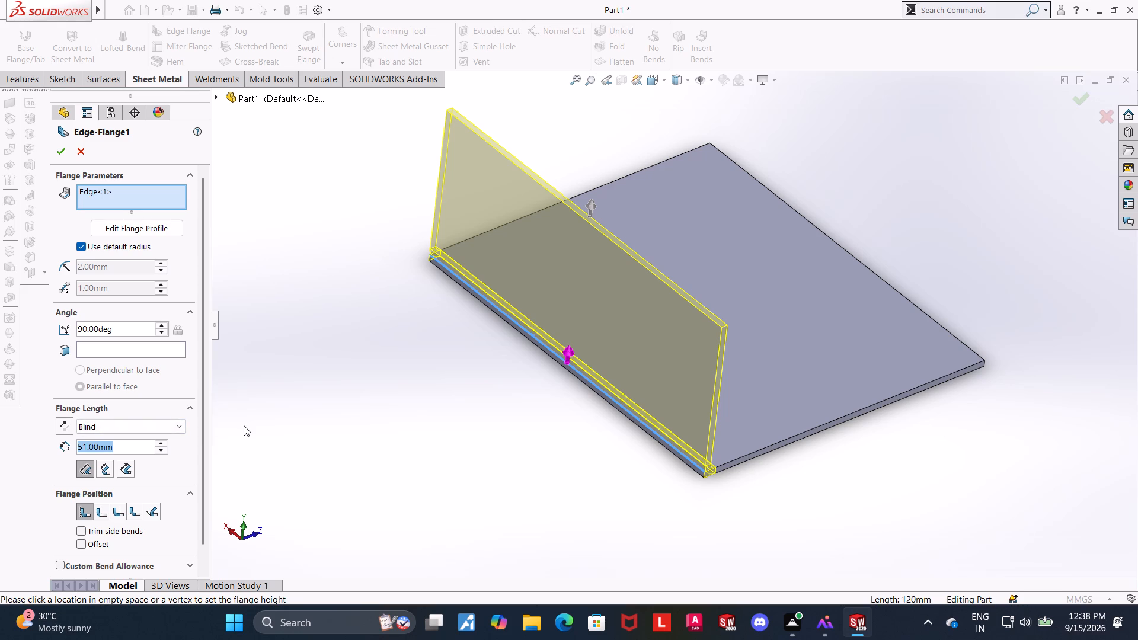
{"action": "type", "text": "40"}
{"action": "key", "text": "Return"}
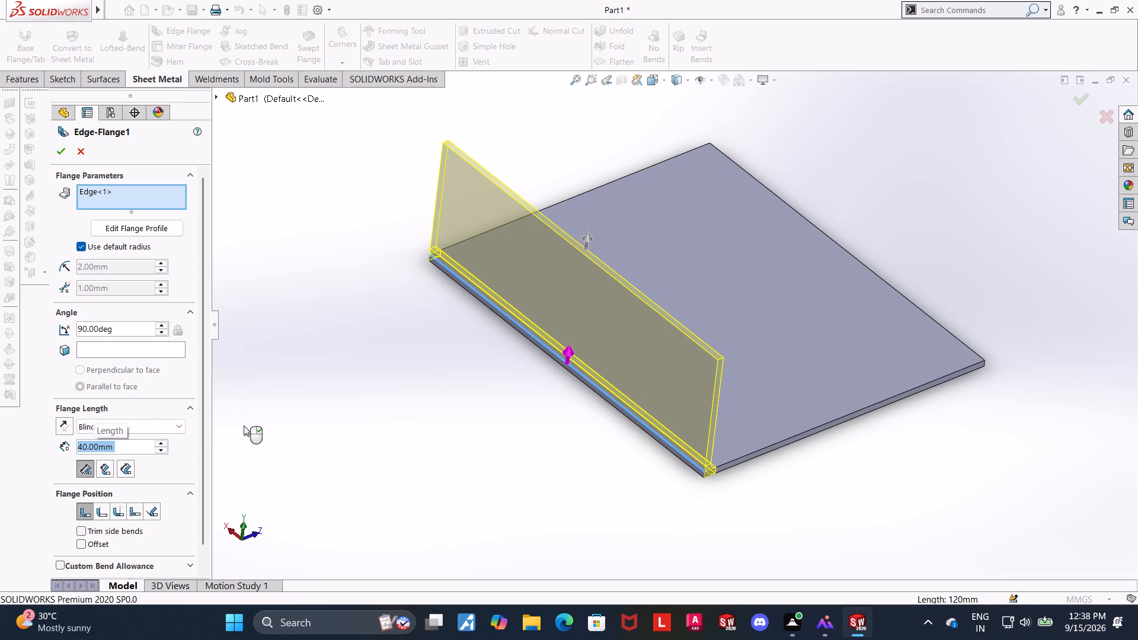
{"action": "middle_click_drag", "start_coordinate": [384, 444], "coordinate": [349, 407]}
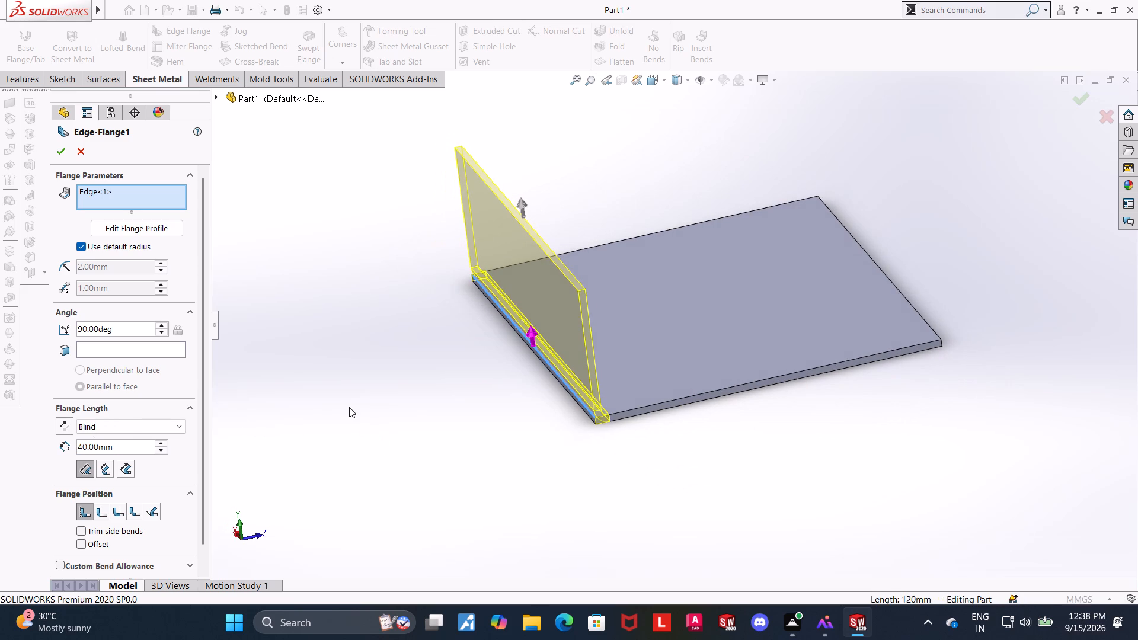
{"action": "middle_click_drag", "start_coordinate": [344, 371], "coordinate": [275, 347]}
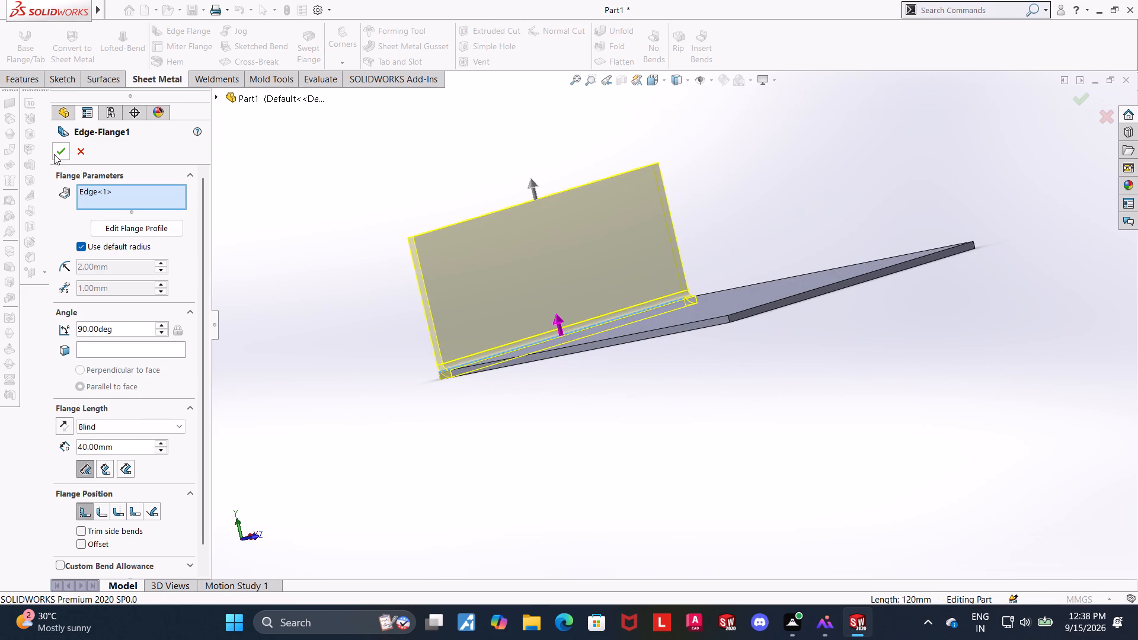
{"action": "left_click", "coordinate": [55, 153]}
{"action": "left_click", "coordinate": [341, 346]}
Examine the flange and its bend from the side and from above.
{"action": "middle_click_drag", "start_coordinate": [364, 346], "coordinate": [381, 348]}
{"action": "middle_click_drag", "start_coordinate": [477, 424], "coordinate": [539, 390]}
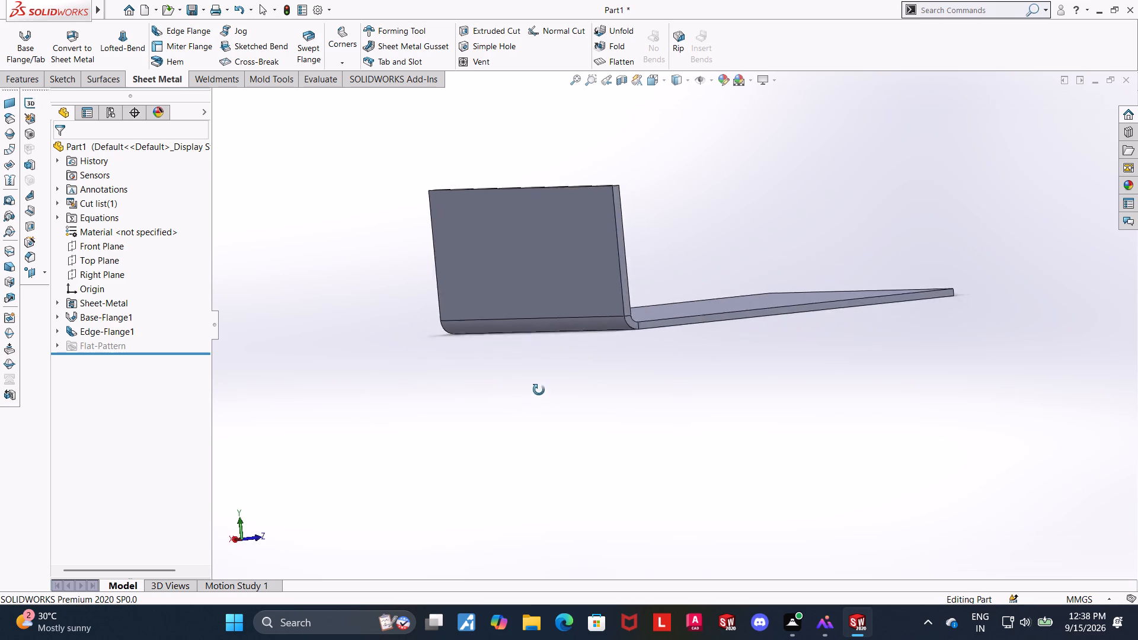
{"action": "middle_click_drag", "start_coordinate": [539, 390], "coordinate": [515, 386]}
{"action": "middle_click_drag", "start_coordinate": [526, 373], "coordinate": [527, 383]}
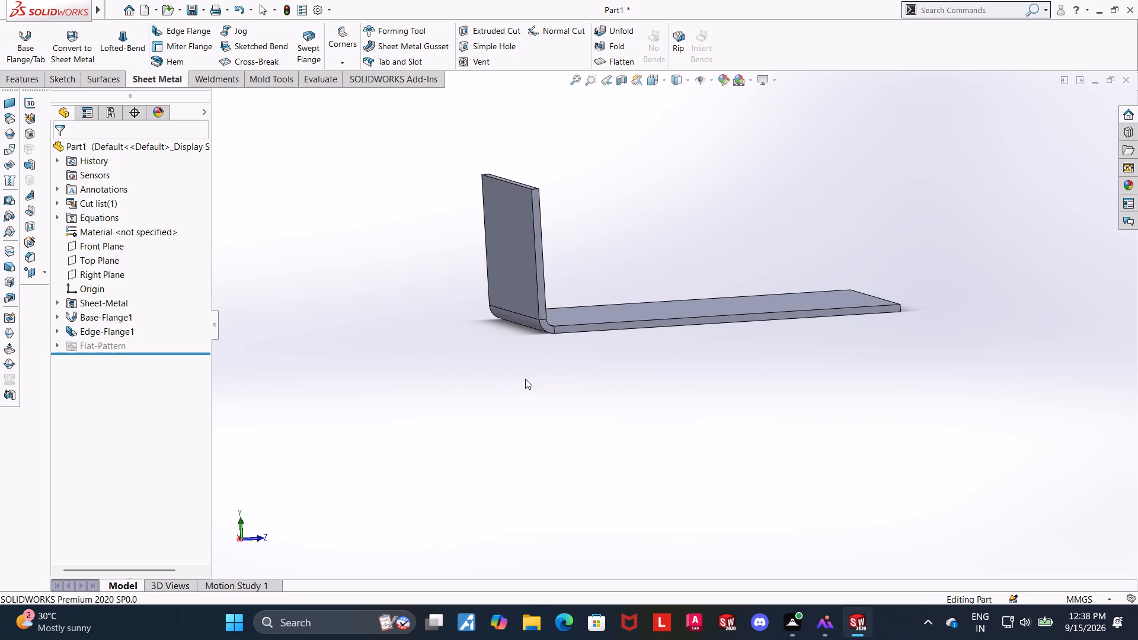
{"action": "scroll", "coordinate": [643, 229], "scroll_direction": "down", "scroll_amount": 2}
{"action": "middle_click_drag", "start_coordinate": [635, 281], "coordinate": [627, 276]}
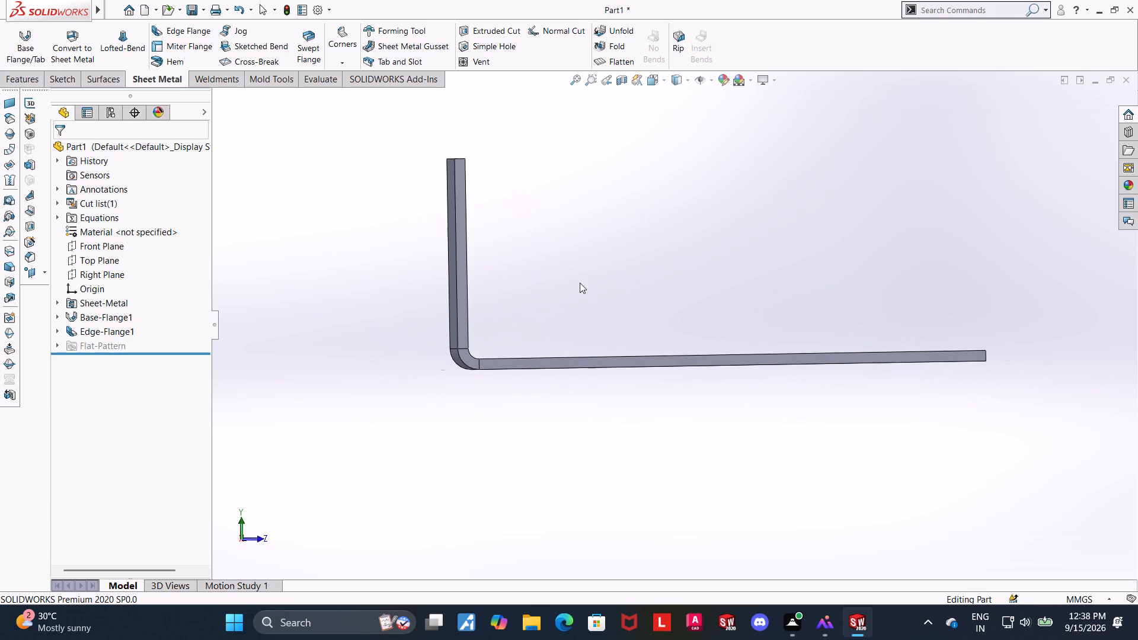
{"action": "scroll", "coordinate": [565, 284], "scroll_direction": "up", "scroll_amount": 2}
{"action": "middle_click_drag", "start_coordinate": [634, 288], "coordinate": [630, 355]}
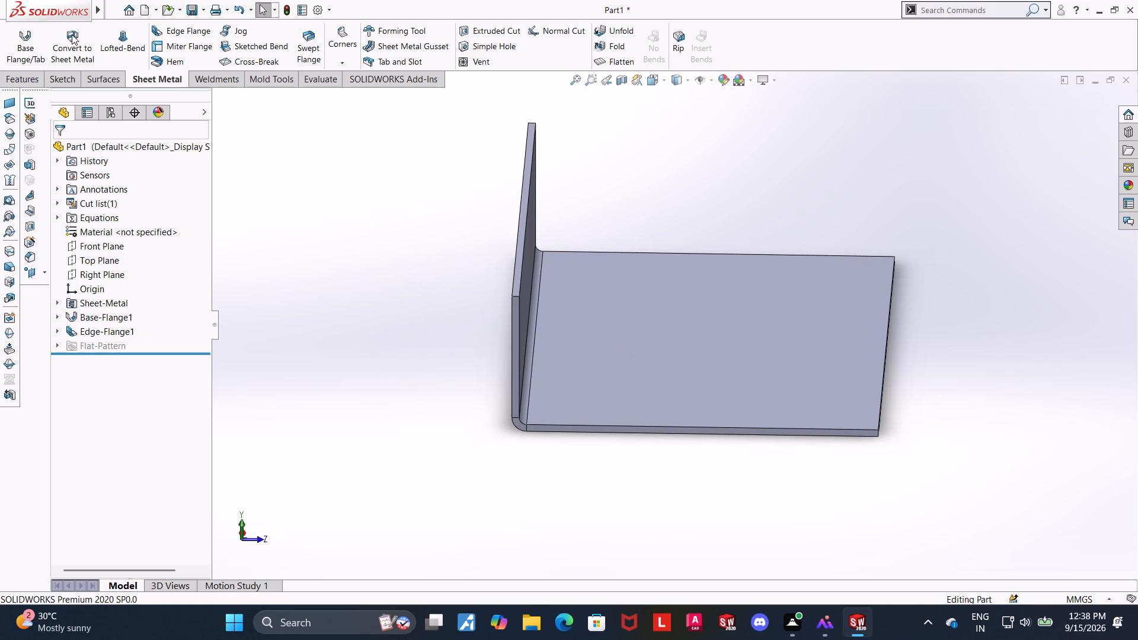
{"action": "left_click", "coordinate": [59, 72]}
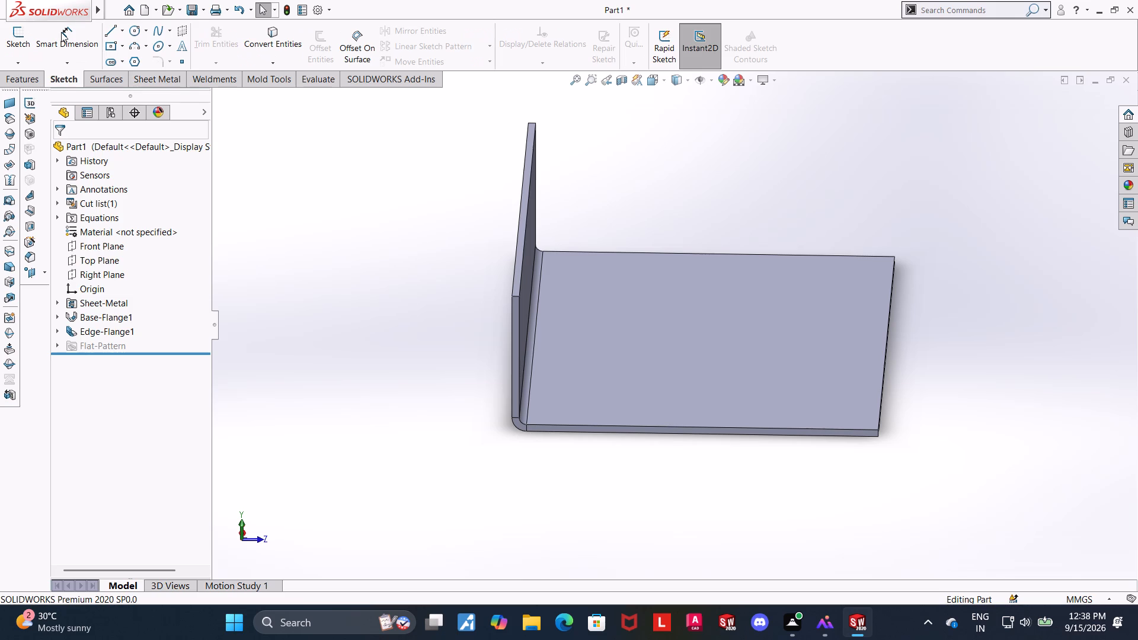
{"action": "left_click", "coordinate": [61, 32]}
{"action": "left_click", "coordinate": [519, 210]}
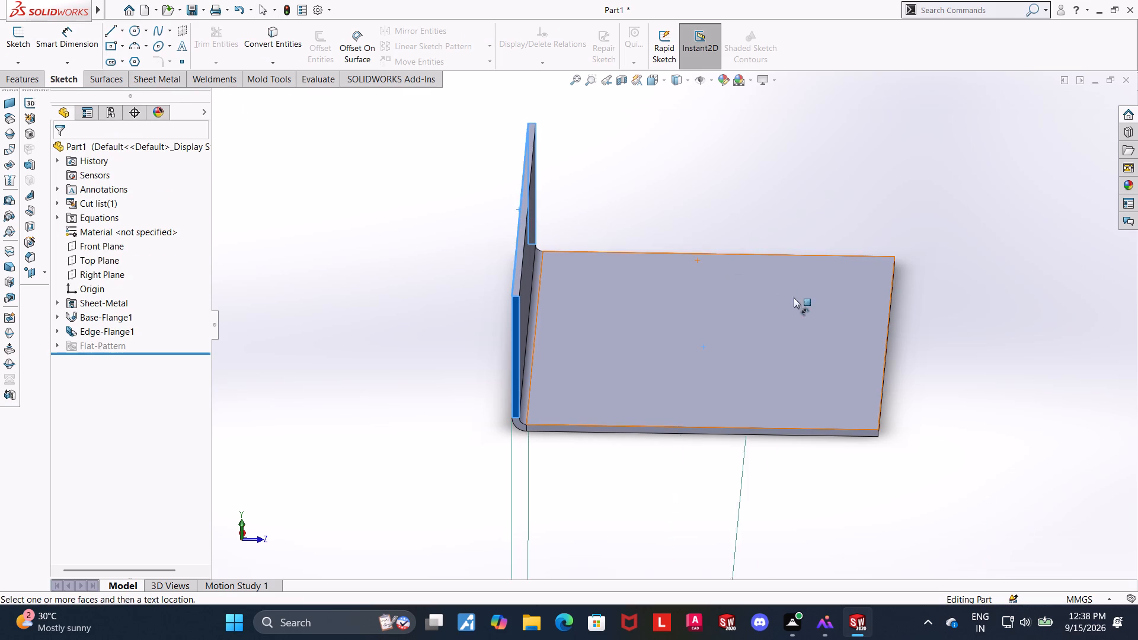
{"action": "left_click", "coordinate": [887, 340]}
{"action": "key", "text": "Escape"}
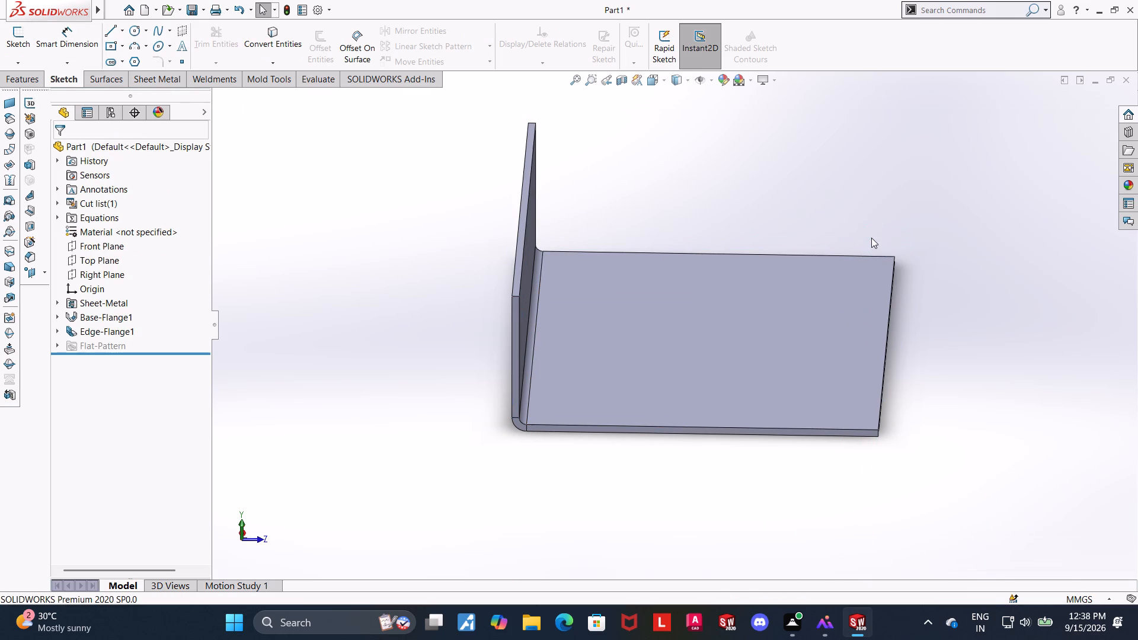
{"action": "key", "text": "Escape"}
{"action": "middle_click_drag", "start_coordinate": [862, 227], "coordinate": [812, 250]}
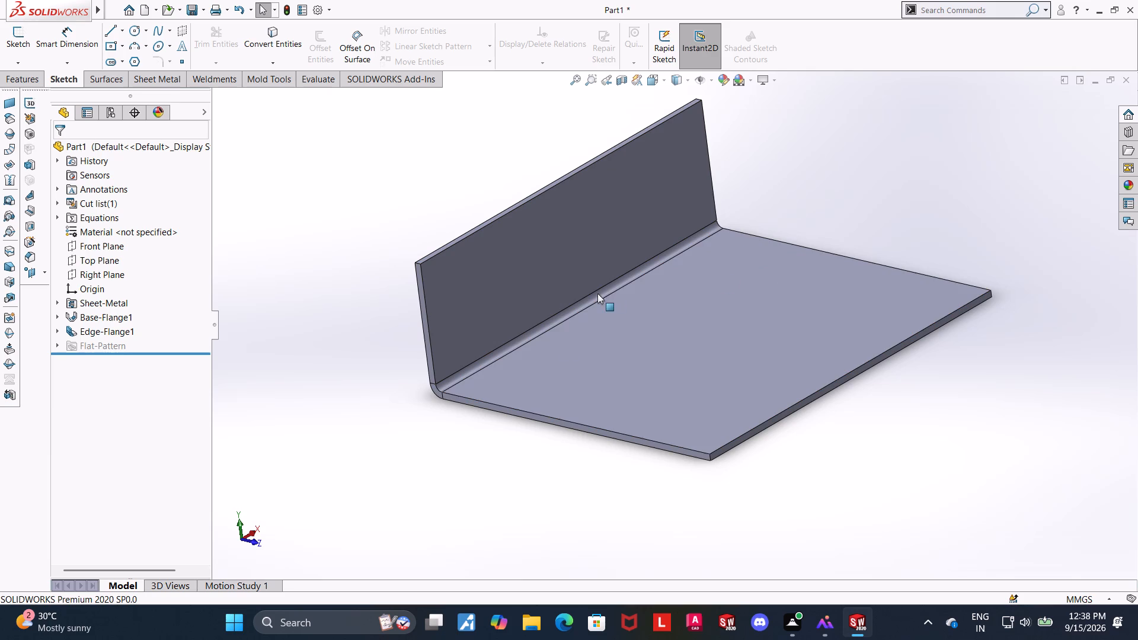
Open the edge flange's definition and check its length, angle and position settings without changing them.
{"action": "left_click", "coordinate": [426, 444]}
{"action": "left_click", "coordinate": [87, 331]}
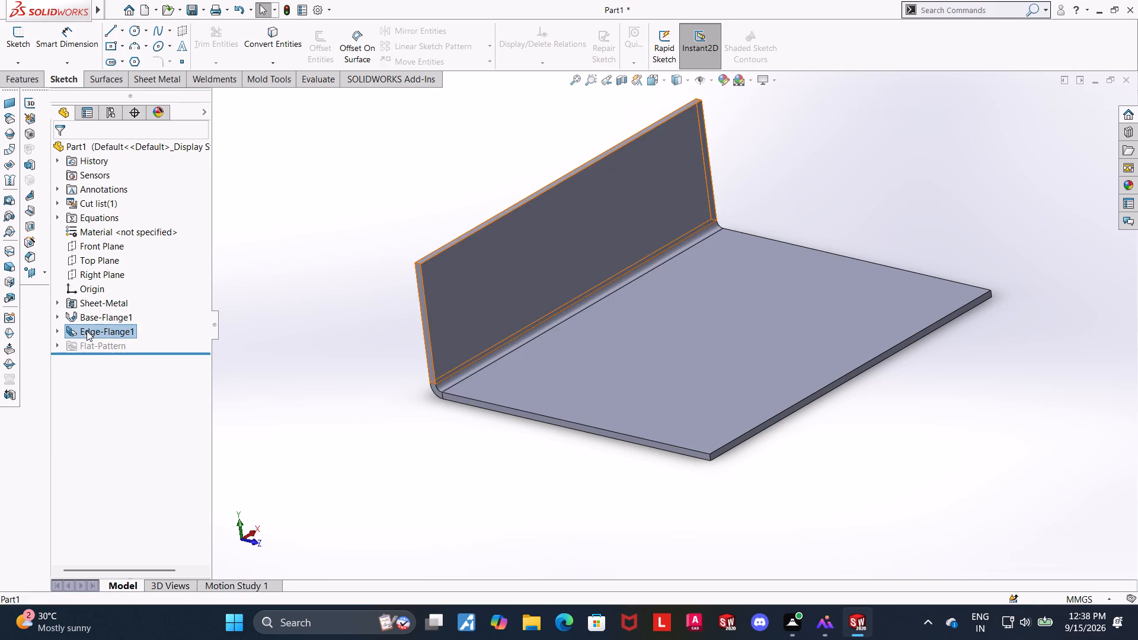
{"action": "left_click", "coordinate": [91, 301]}
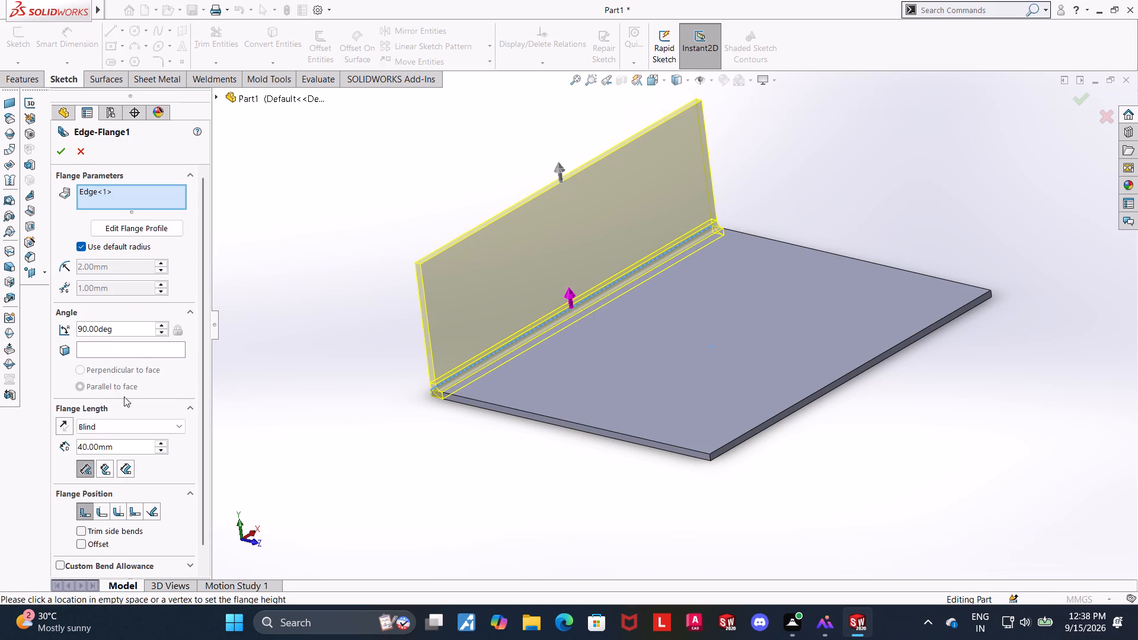
{"action": "left_click", "coordinate": [56, 155]}
{"action": "double_click", "coordinate": [309, 415]}
Mirror the edge flange about the Front Plane to the opposite edge of the base plate.
{"action": "middle_click_drag", "start_coordinate": [302, 408], "coordinate": [327, 388]}
{"action": "scroll", "coordinate": [319, 381], "scroll_direction": "up", "scroll_amount": 2}
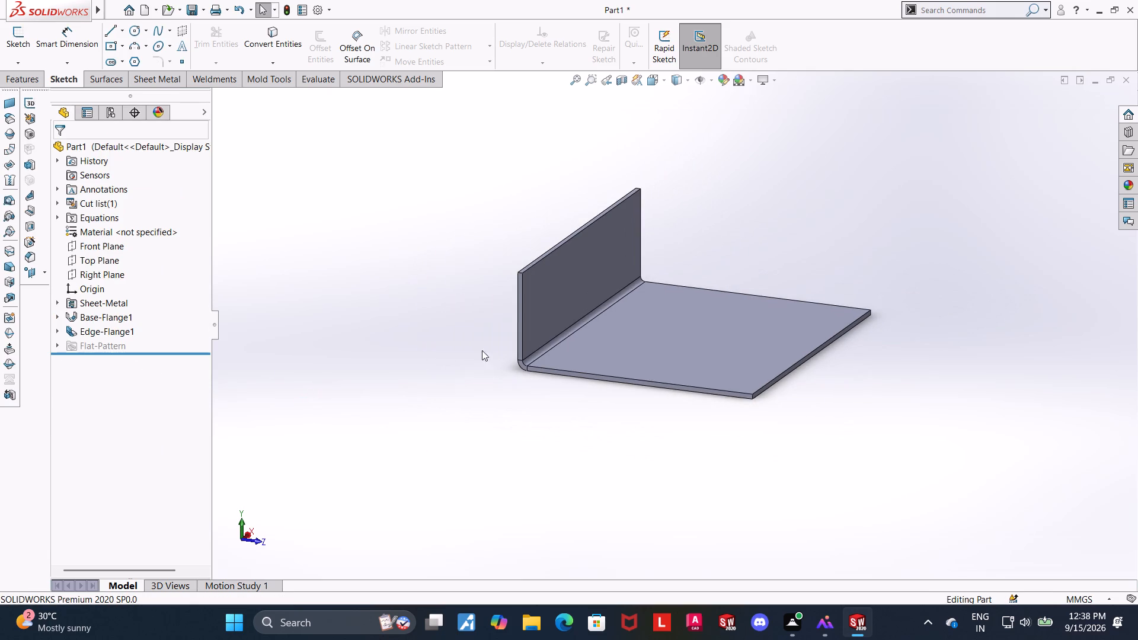
{"action": "scroll", "coordinate": [743, 272], "scroll_direction": "down", "scroll_amount": 2}
{"action": "left_click", "coordinate": [39, 81]}
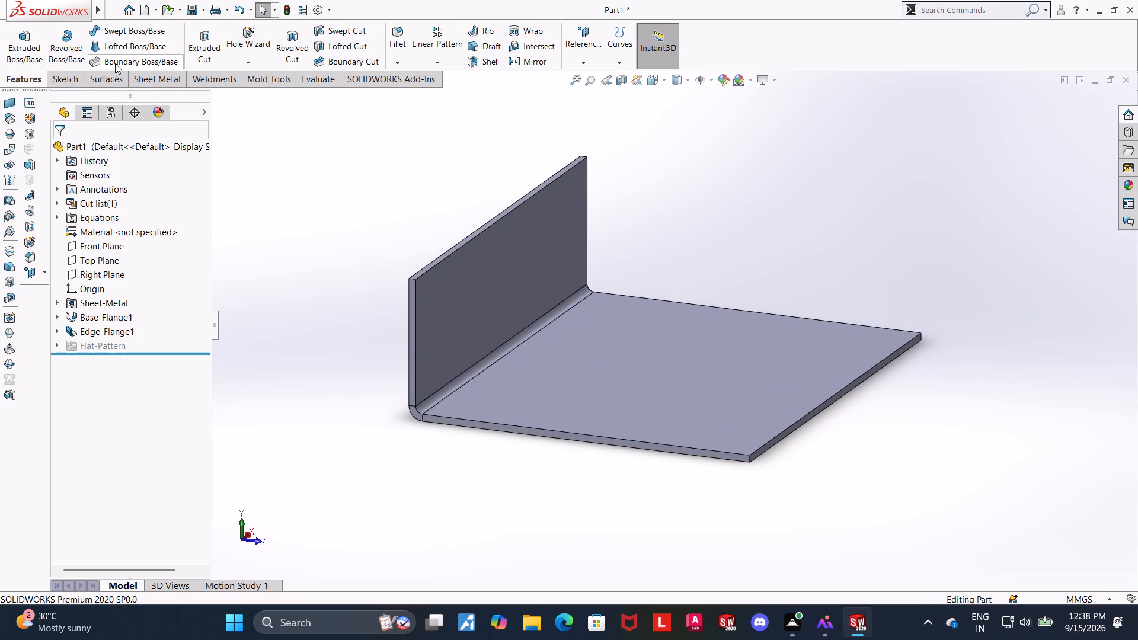
{"action": "left_click", "coordinate": [530, 60]}
{"action": "left_click", "coordinate": [218, 95]}
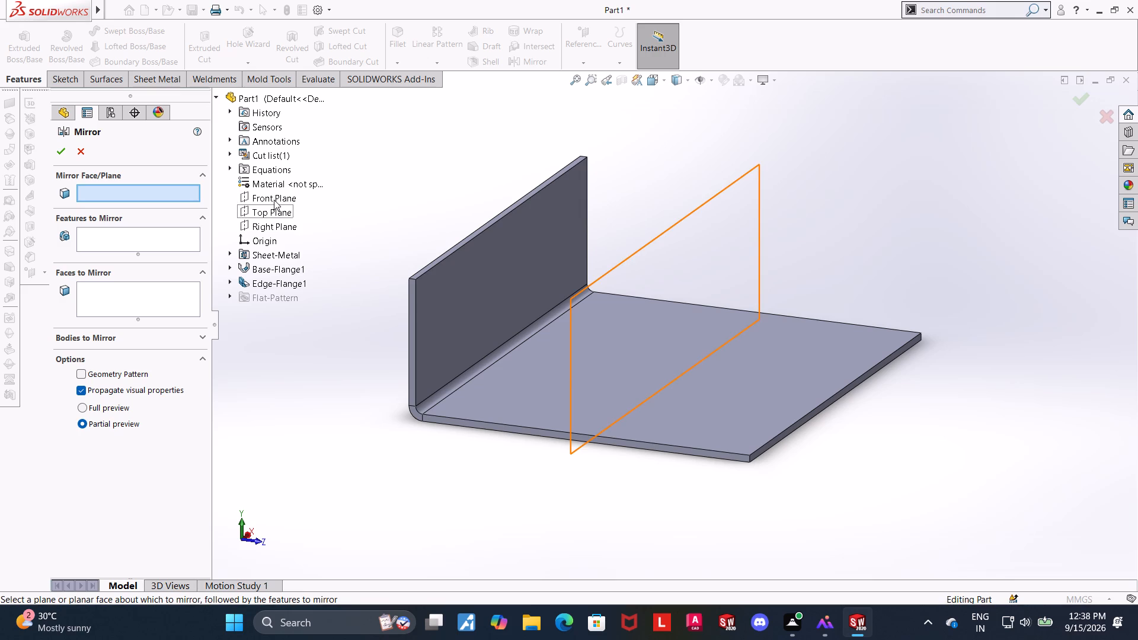
{"action": "left_click", "coordinate": [274, 200]}
{"action": "middle_click_drag", "start_coordinate": [376, 226], "coordinate": [397, 249]}
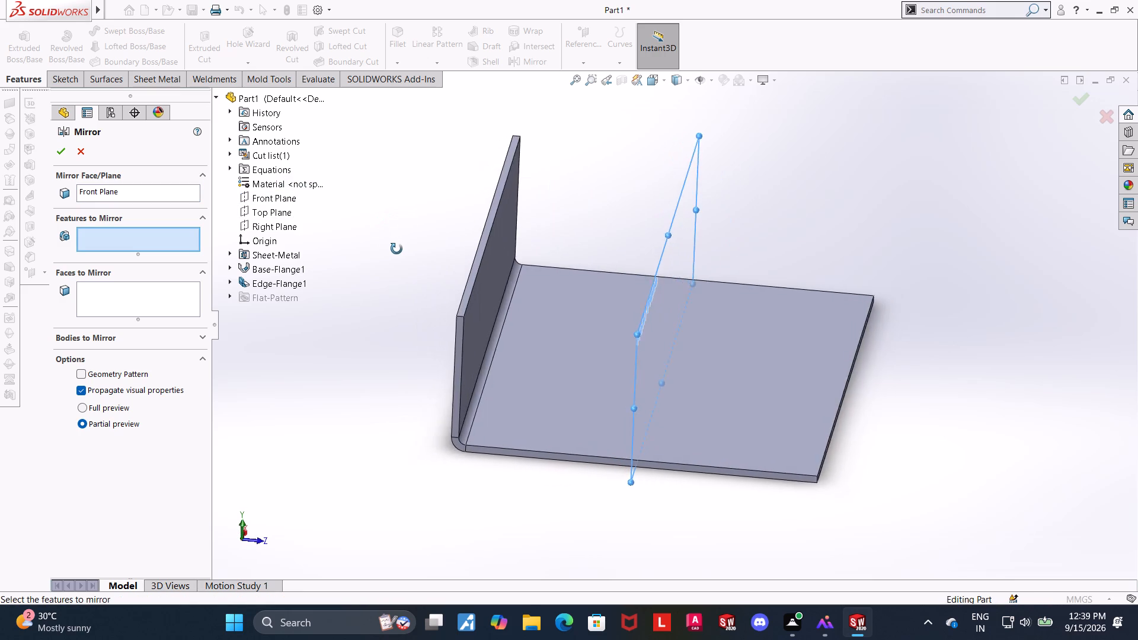
{"action": "middle_click_drag", "start_coordinate": [397, 249], "coordinate": [404, 238]}
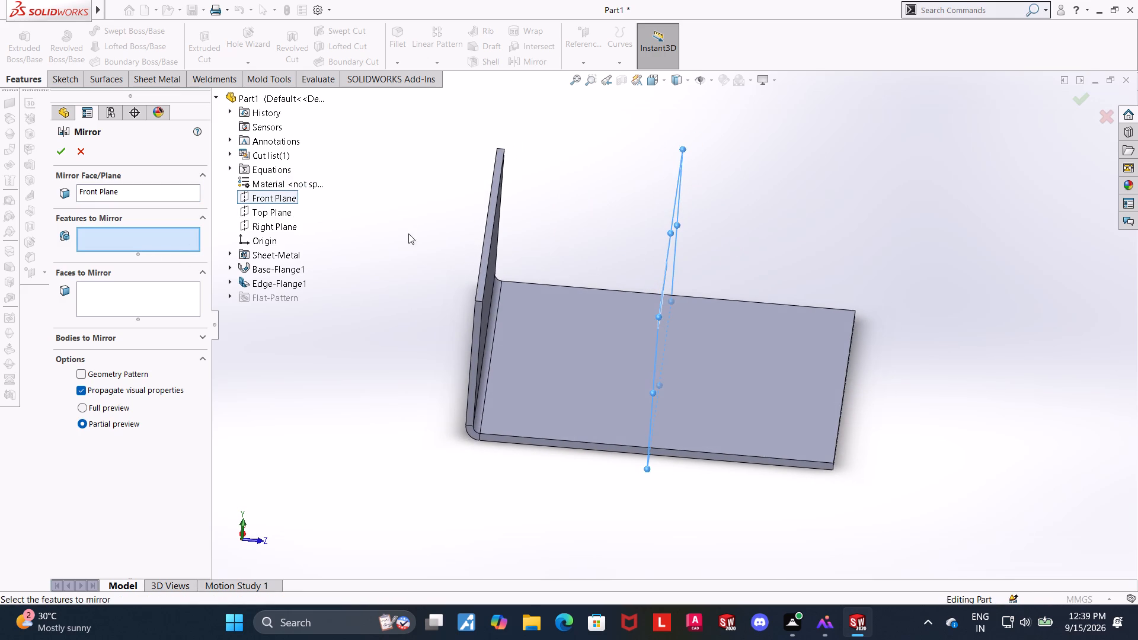
{"action": "left_click", "coordinate": [258, 283]}
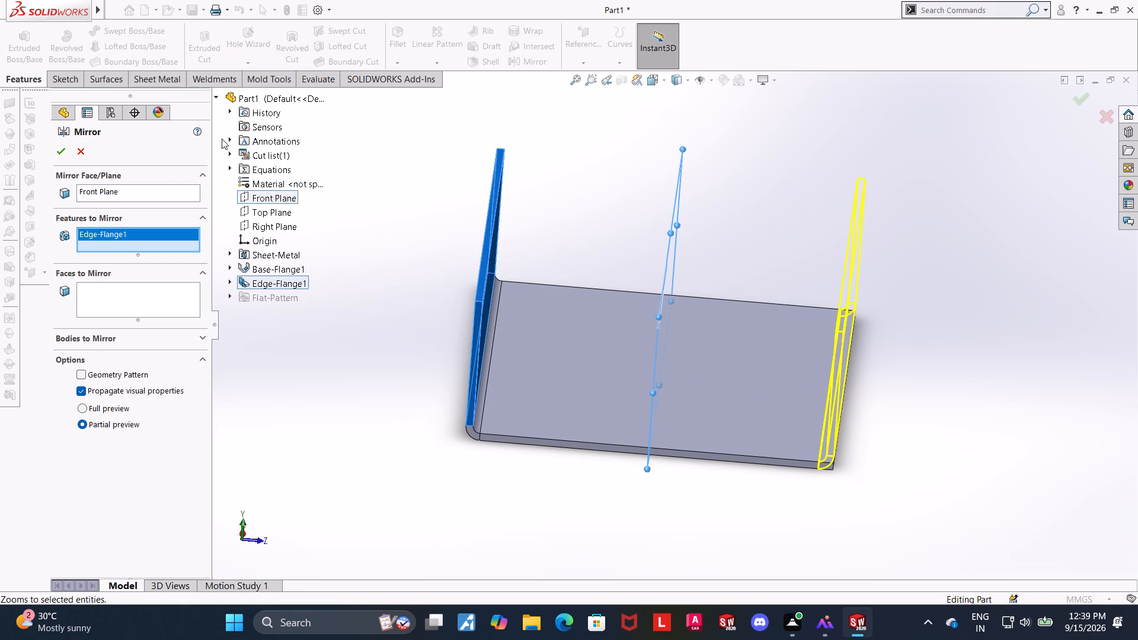
{"action": "left_click", "coordinate": [55, 149]}
{"action": "left_click", "coordinate": [347, 463]}
Reopen the original edge flange's definition and review its parameters without changing them.
{"action": "middle_click_drag", "start_coordinate": [358, 450], "coordinate": [359, 364]}
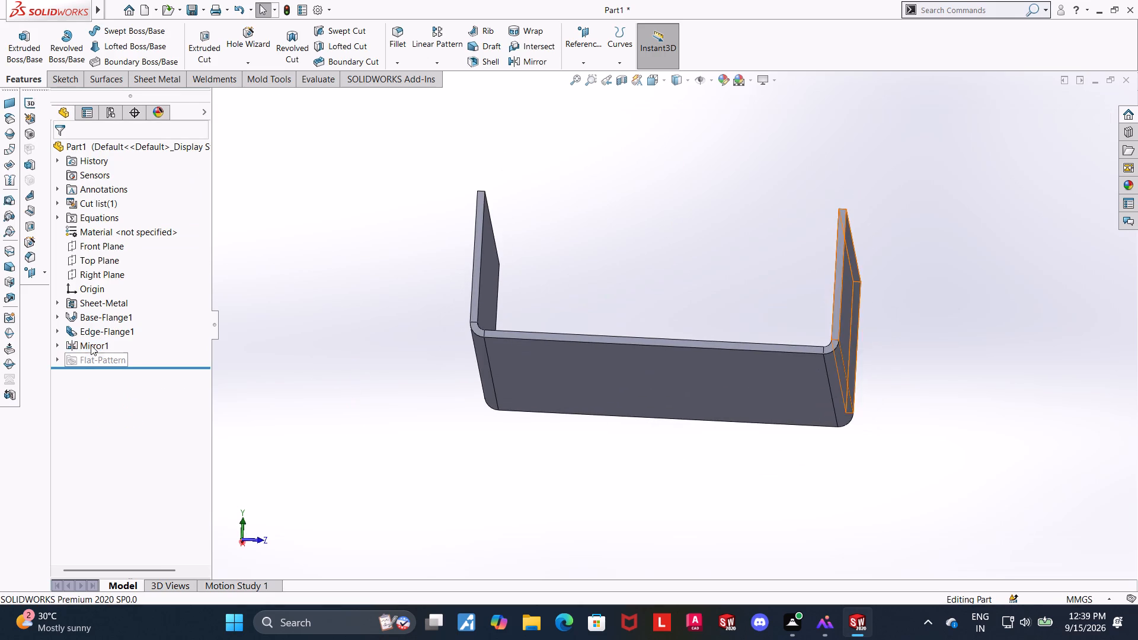
{"action": "left_click", "coordinate": [88, 337]}
{"action": "left_click", "coordinate": [97, 305]}
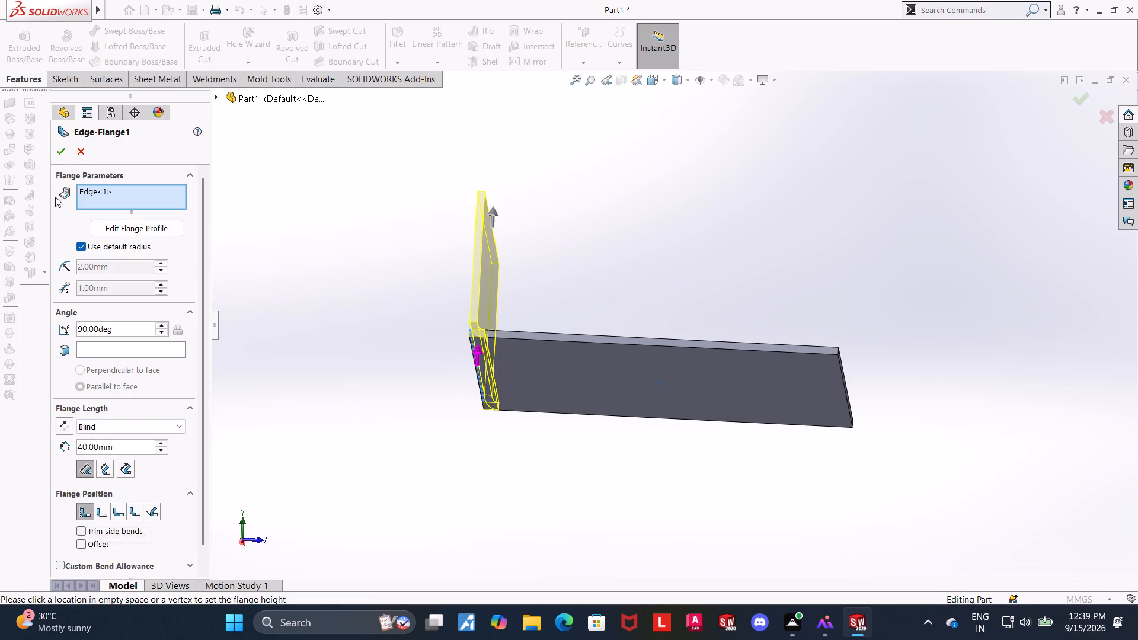
{"action": "left_click", "coordinate": [55, 154]}
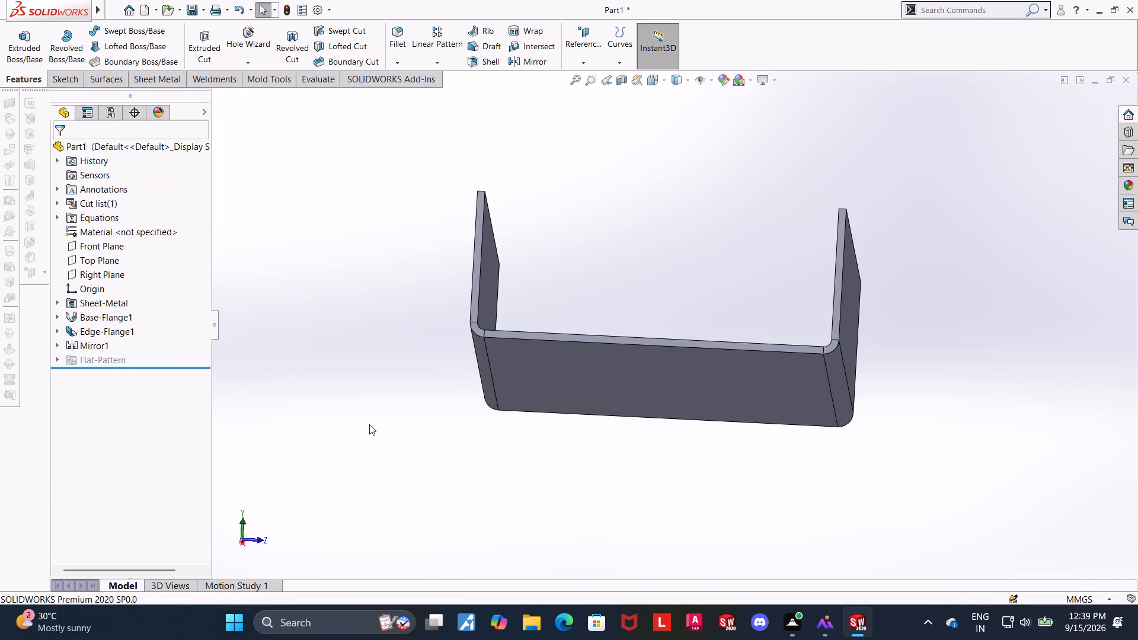
Examine the U-shaped part's two flanges and bends from the end, the side and above.
{"action": "middle_click_drag", "start_coordinate": [449, 430], "coordinate": [450, 488]}
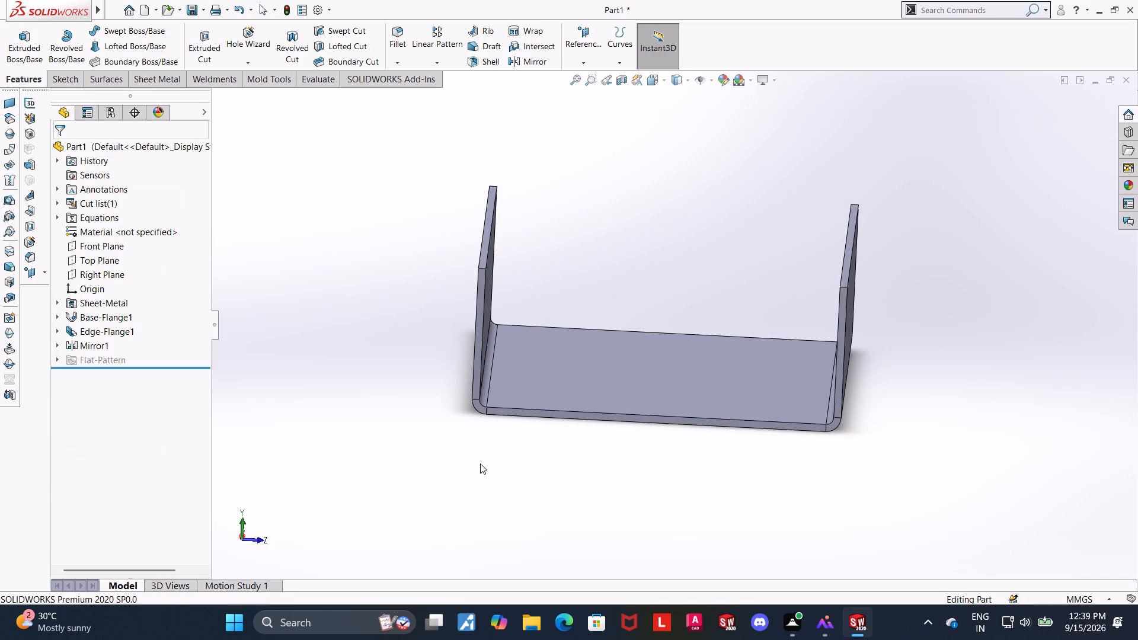
{"action": "scroll", "coordinate": [512, 447], "scroll_direction": "down", "scroll_amount": 2}
{"action": "middle_click_drag", "start_coordinate": [555, 494], "coordinate": [560, 465]}
{"action": "scroll", "coordinate": [583, 412], "scroll_direction": "up", "scroll_amount": 1}
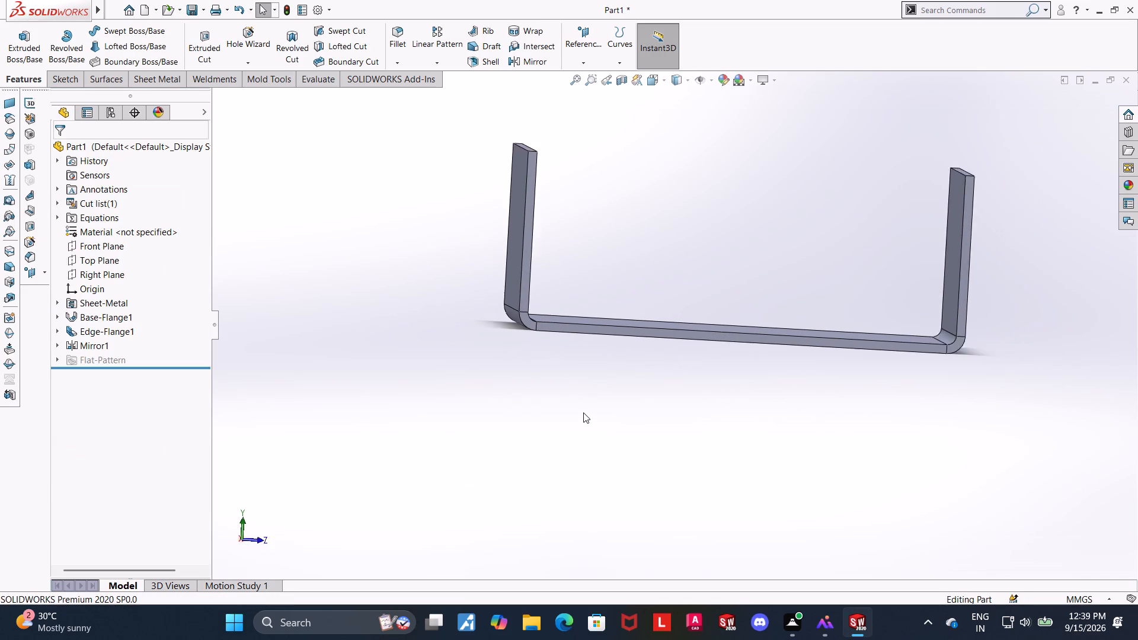
{"action": "scroll", "coordinate": [583, 412], "scroll_direction": "up", "scroll_amount": 1}
{"action": "scroll", "coordinate": [831, 242], "scroll_direction": "down", "scroll_amount": 2}
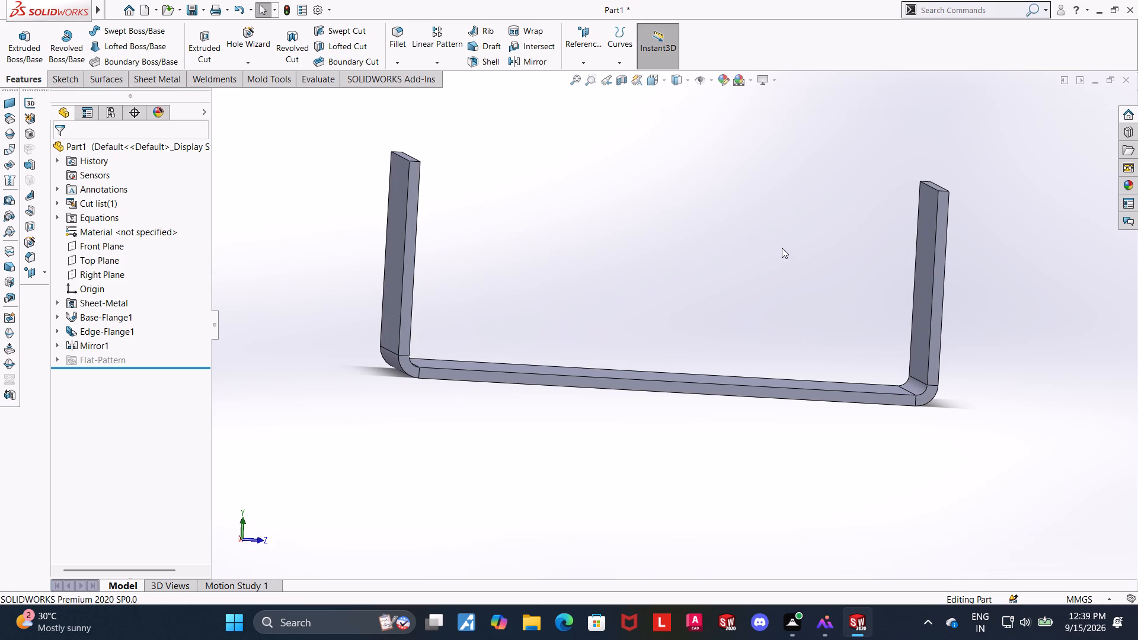
{"action": "middle_click_drag", "start_coordinate": [759, 249], "coordinate": [743, 250]}
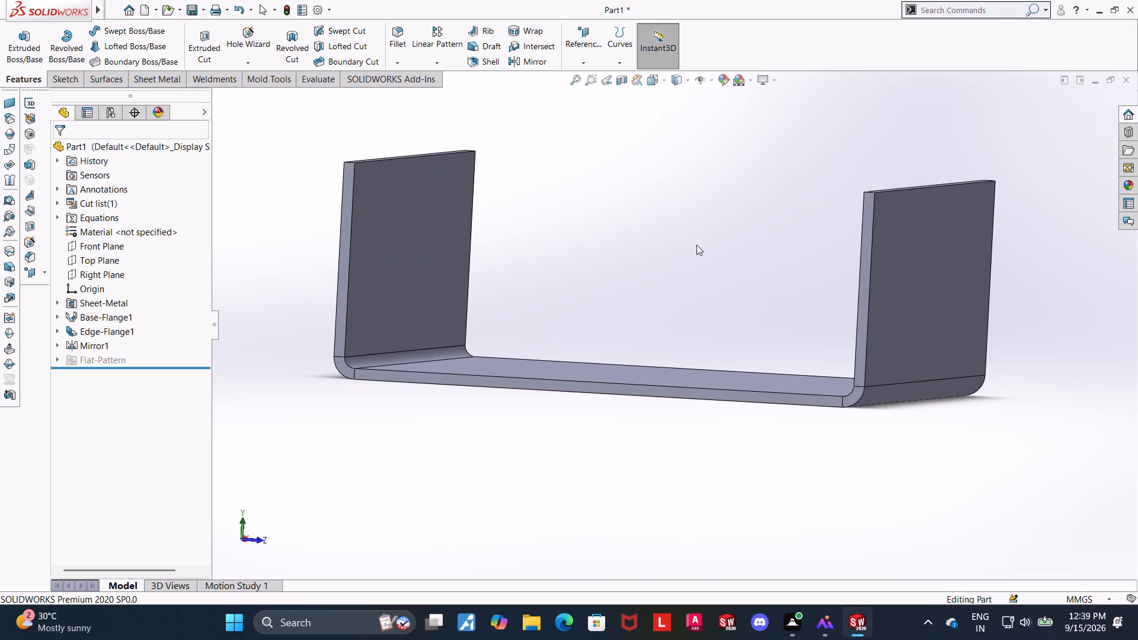
{"action": "middle_click_drag", "start_coordinate": [645, 242], "coordinate": [672, 285]}
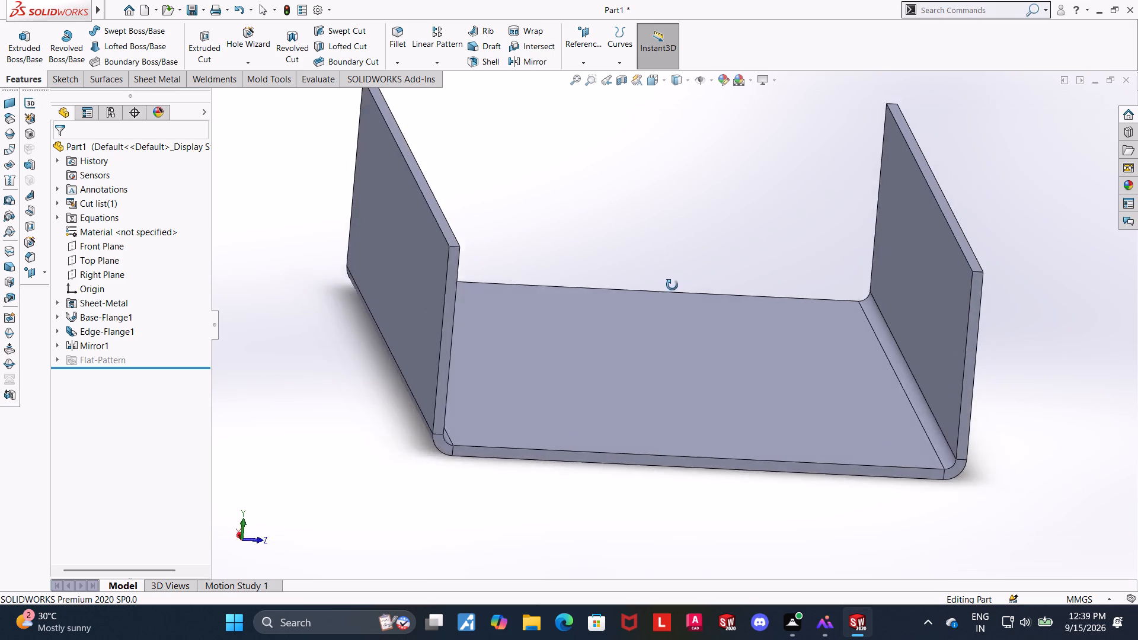
{"action": "middle_click_drag", "start_coordinate": [672, 285], "coordinate": [678, 319]}
{"action": "scroll", "coordinate": [487, 314], "scroll_direction": "up", "scroll_amount": 5}
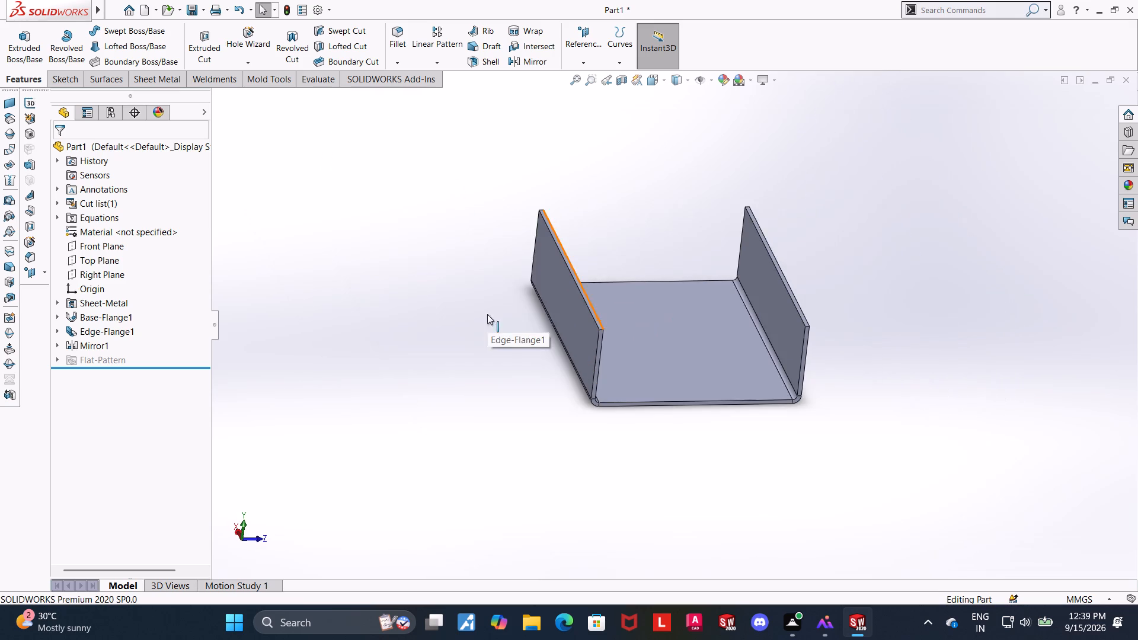
{"action": "middle_click_drag", "start_coordinate": [624, 230], "coordinate": [607, 228]}
{"action": "scroll", "coordinate": [610, 284], "scroll_direction": "down", "scroll_amount": 2}
{"action": "middle_click_drag", "start_coordinate": [658, 265], "coordinate": [490, 393]}
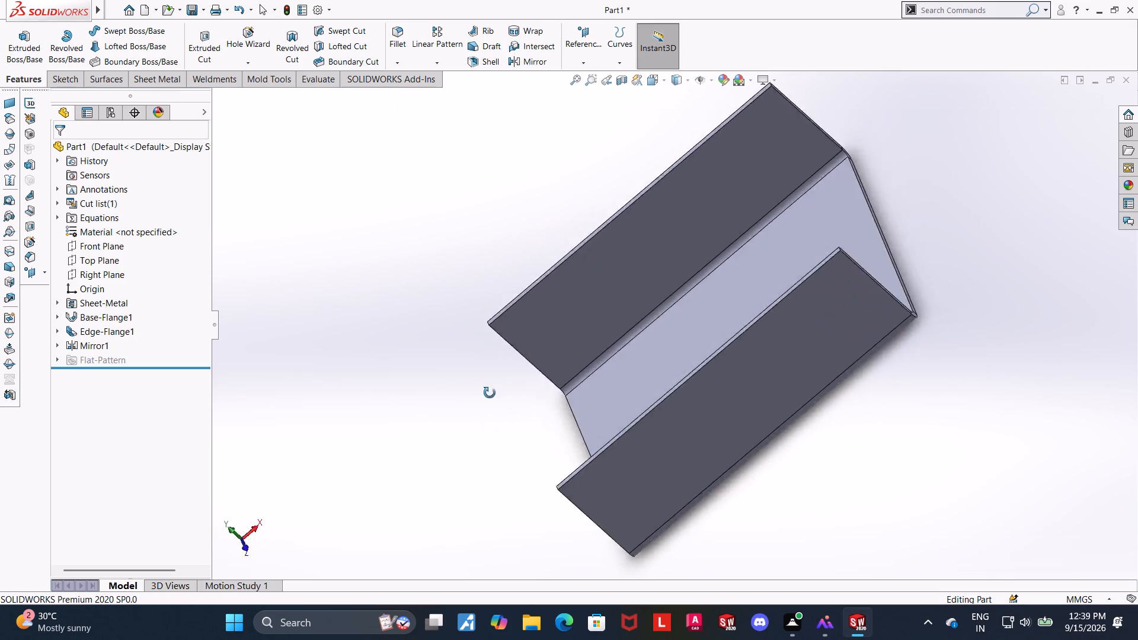
{"action": "middle_click_drag", "start_coordinate": [490, 393], "coordinate": [590, 453]}
{"action": "scroll", "coordinate": [632, 212], "scroll_direction": "down", "scroll_amount": 2}
{"action": "middle_click_drag", "start_coordinate": [722, 119], "coordinate": [703, 124]}
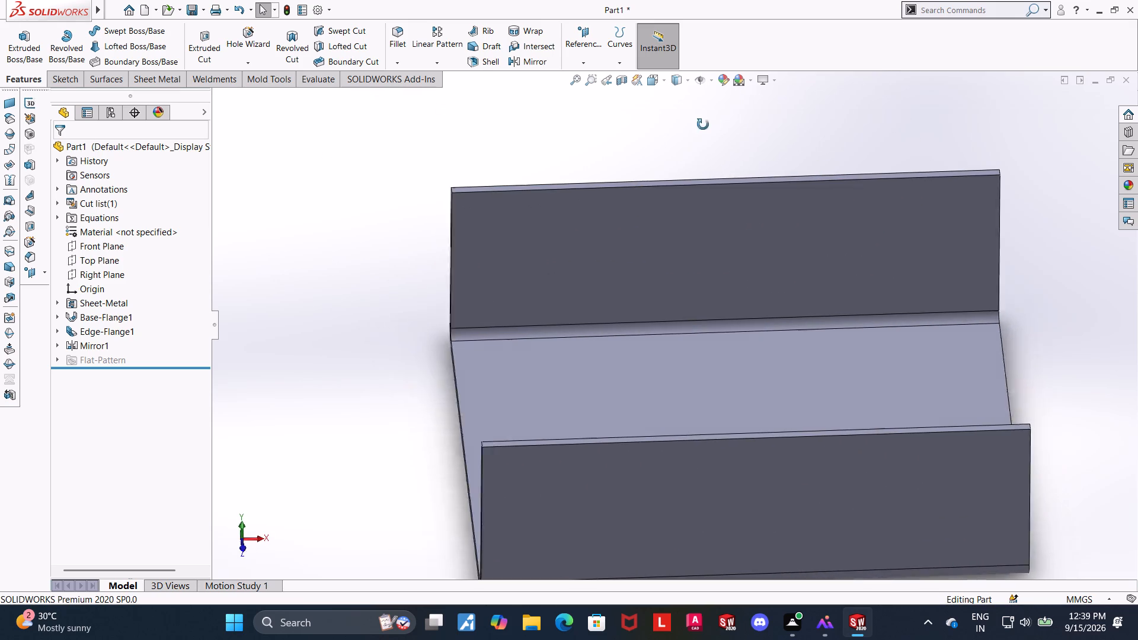
{"action": "middle_click_drag", "start_coordinate": [703, 124], "coordinate": [699, 146]}
Set up a 90-degree edge flange, 38 mm blind length, on the rear flange's inner top edge, pointing inward over the base.
{"action": "left_click", "coordinate": [119, 81]}
{"action": "left_click", "coordinate": [149, 78]}
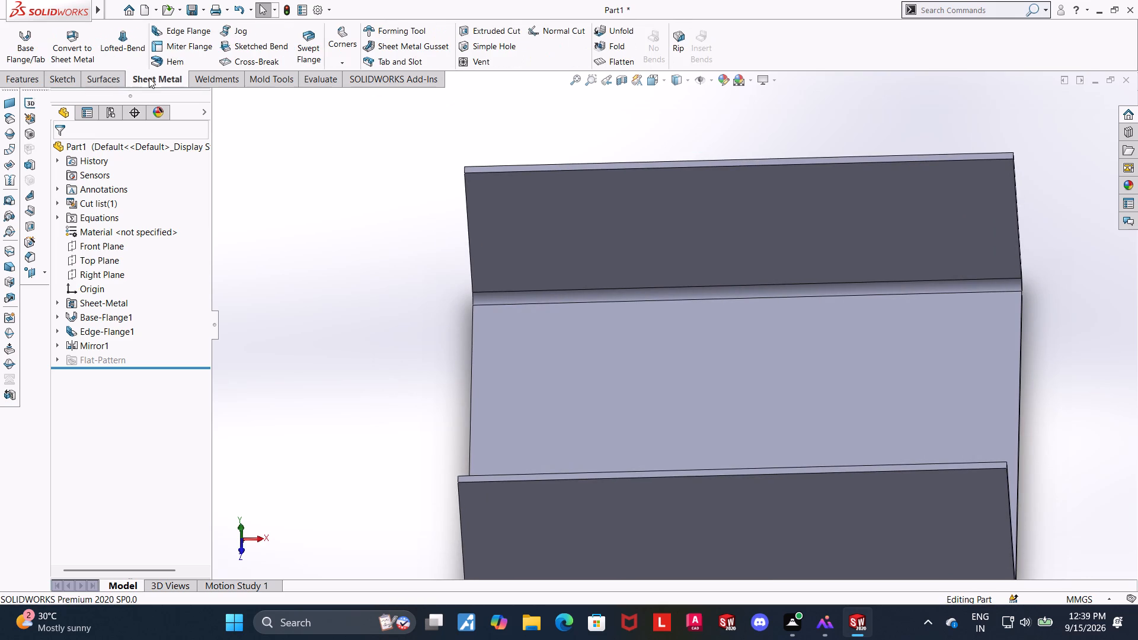
{"action": "left_click", "coordinate": [199, 27]}
{"action": "left_click", "coordinate": [475, 173]}
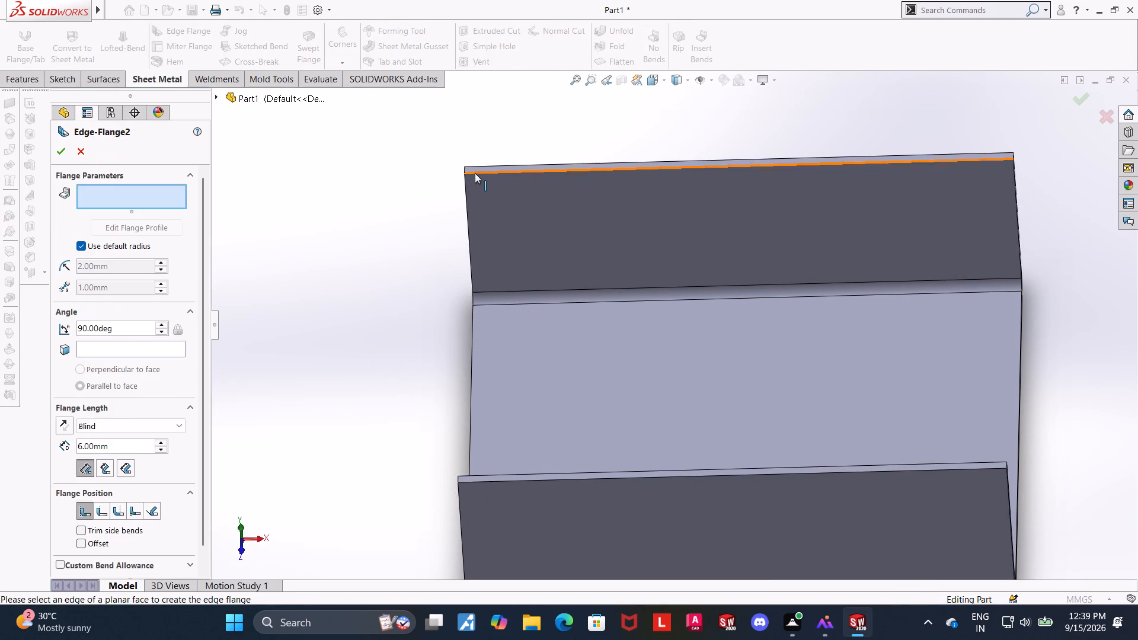
{"action": "left_click", "coordinate": [512, 289]}
{"action": "middle_click_drag", "start_coordinate": [356, 274], "coordinate": [353, 315]}
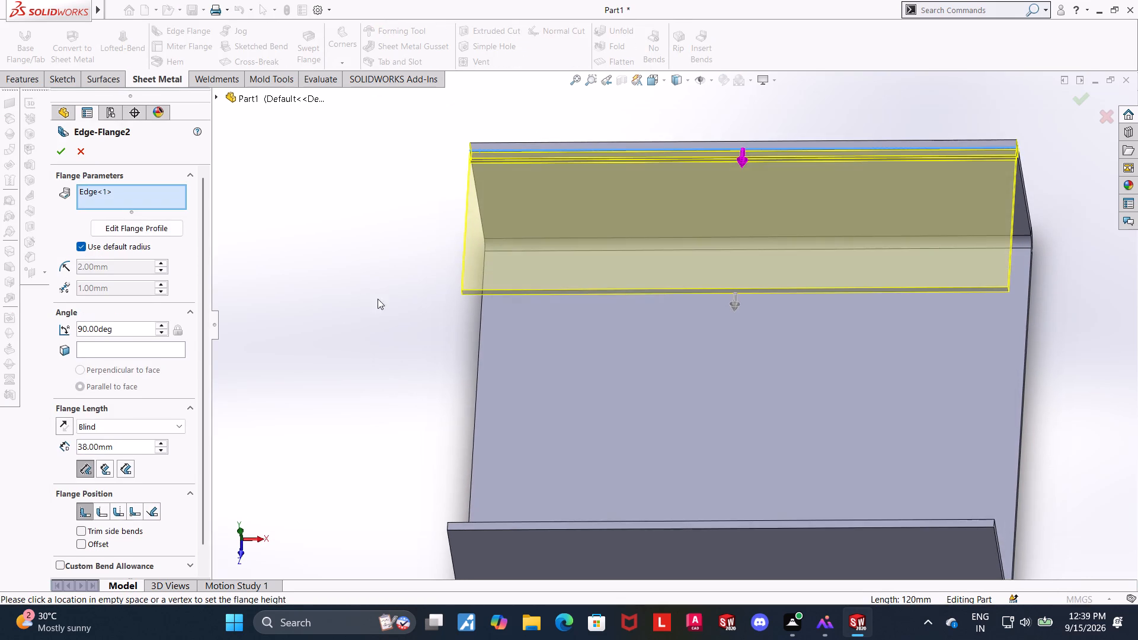
Edit the new flange's profile in Top view, narrowing it to a strip at the edge's left (negative X) end.
{"action": "left_click", "coordinate": [647, 78]}
{"action": "left_click", "coordinate": [556, 286]}
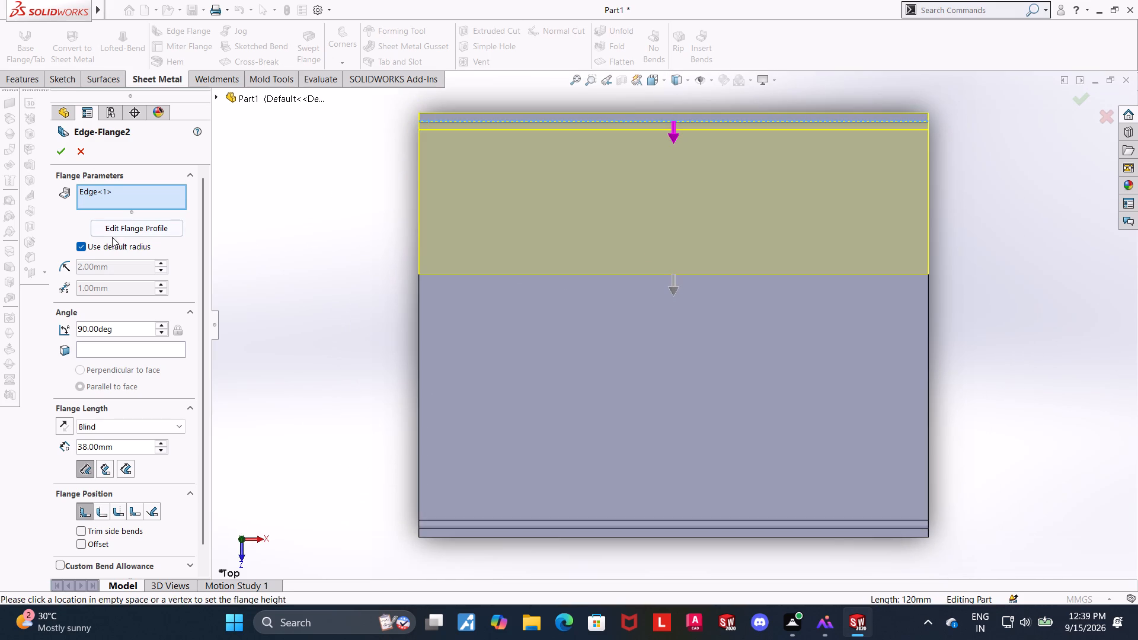
{"action": "left_click", "coordinate": [114, 233]}
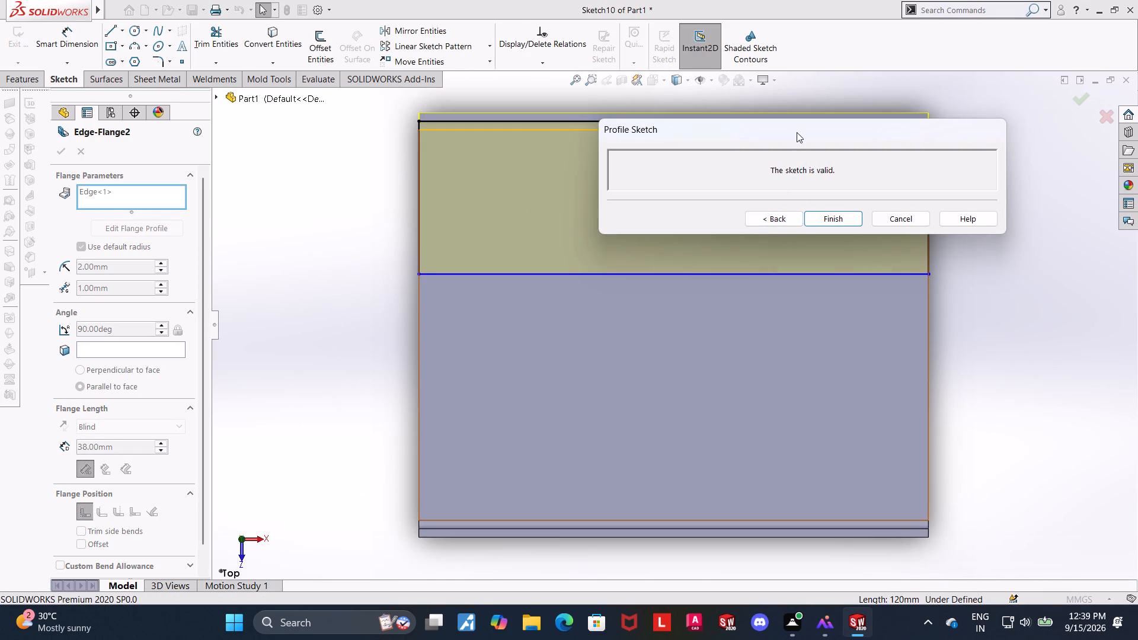
{"action": "left_click_drag", "start_coordinate": [797, 129], "coordinate": [624, 384]}
{"action": "left_click_drag", "start_coordinate": [929, 200], "coordinate": [672, 217]}
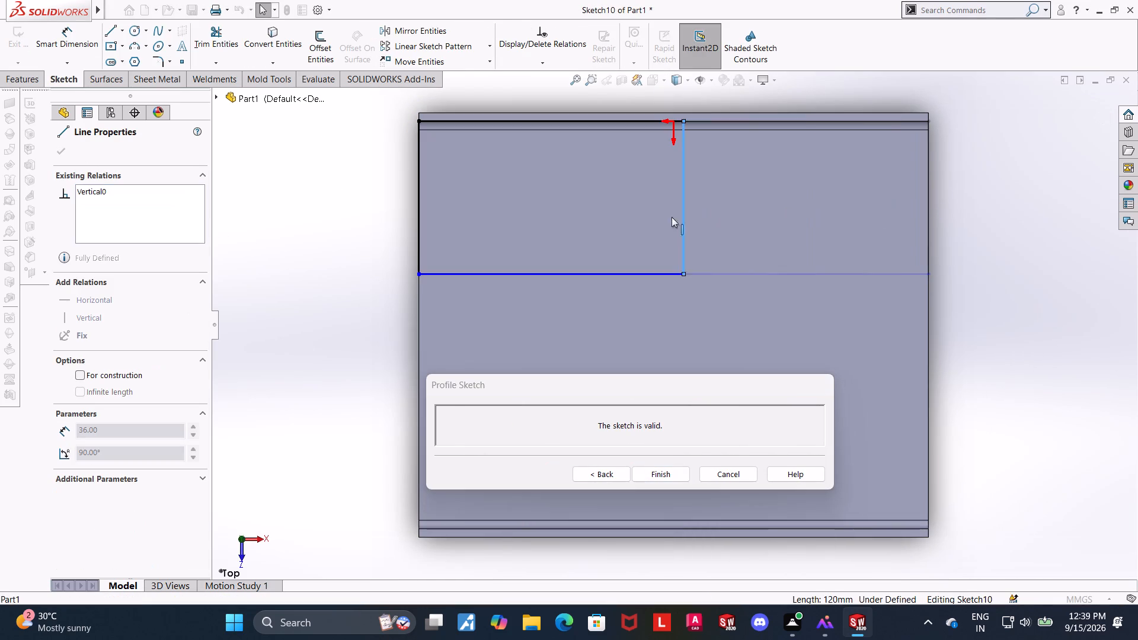
{"action": "left_click_drag", "start_coordinate": [672, 217], "coordinate": [483, 209]}
{"action": "scroll", "coordinate": [458, 267], "scroll_direction": "down", "scroll_amount": 2}
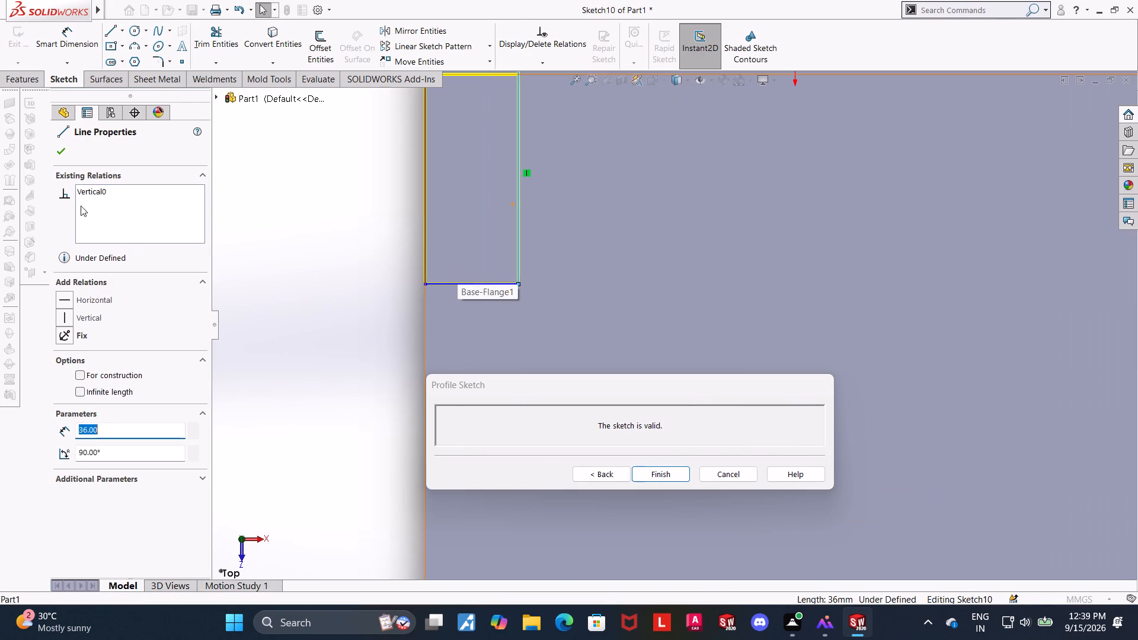
Dimension the flange profile's width as 12 mm.
{"action": "left_click", "coordinate": [69, 31]}
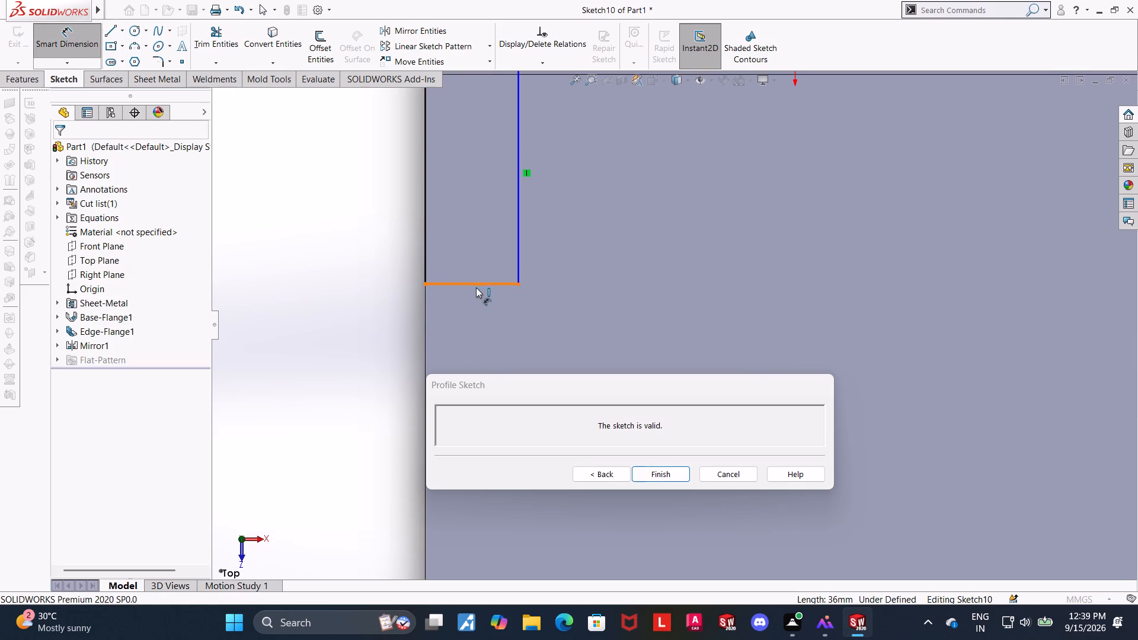
{"action": "left_click", "coordinate": [475, 287]}
{"action": "left_click", "coordinate": [474, 323]}
{"action": "type", "text": "12"}
{"action": "key", "text": "Return"}
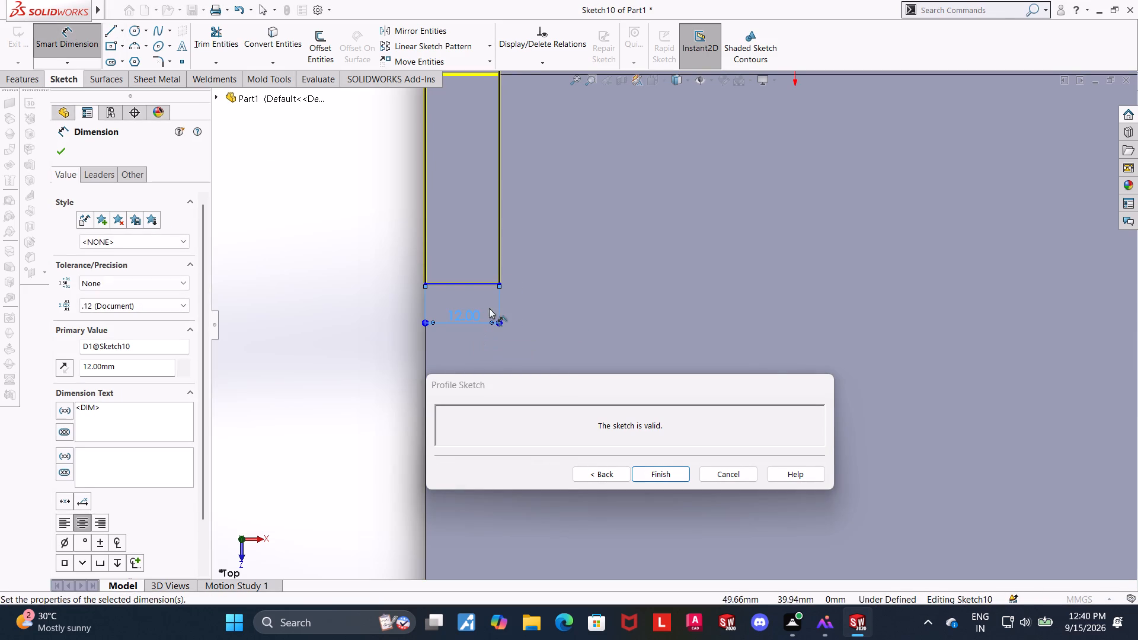
Change the profile's width dimension to 15 mm and return to the flange parameters.
{"action": "scroll", "coordinate": [587, 257], "scroll_direction": "up", "scroll_amount": 3}
{"action": "scroll", "coordinate": [619, 251], "scroll_direction": "down", "scroll_amount": 2}
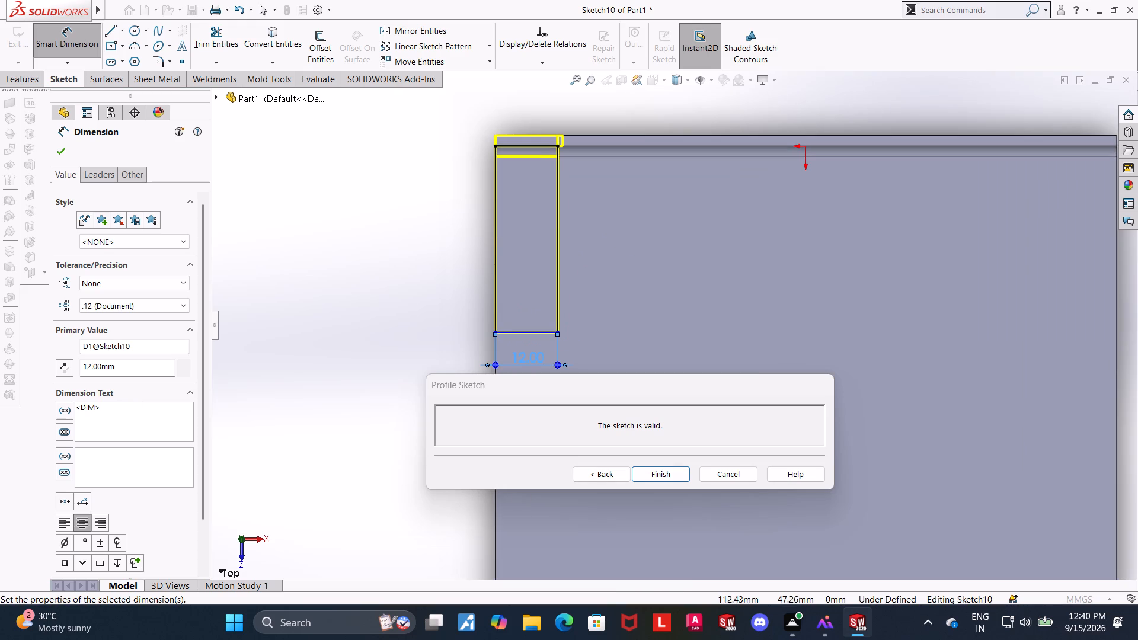
{"action": "left_click_drag", "start_coordinate": [129, 364], "coordinate": [72, 369]}
{"action": "type", "text": "15"}
{"action": "key", "text": "Return"}
{"action": "scroll", "coordinate": [146, 337], "scroll_direction": "down", "scroll_amount": 2}
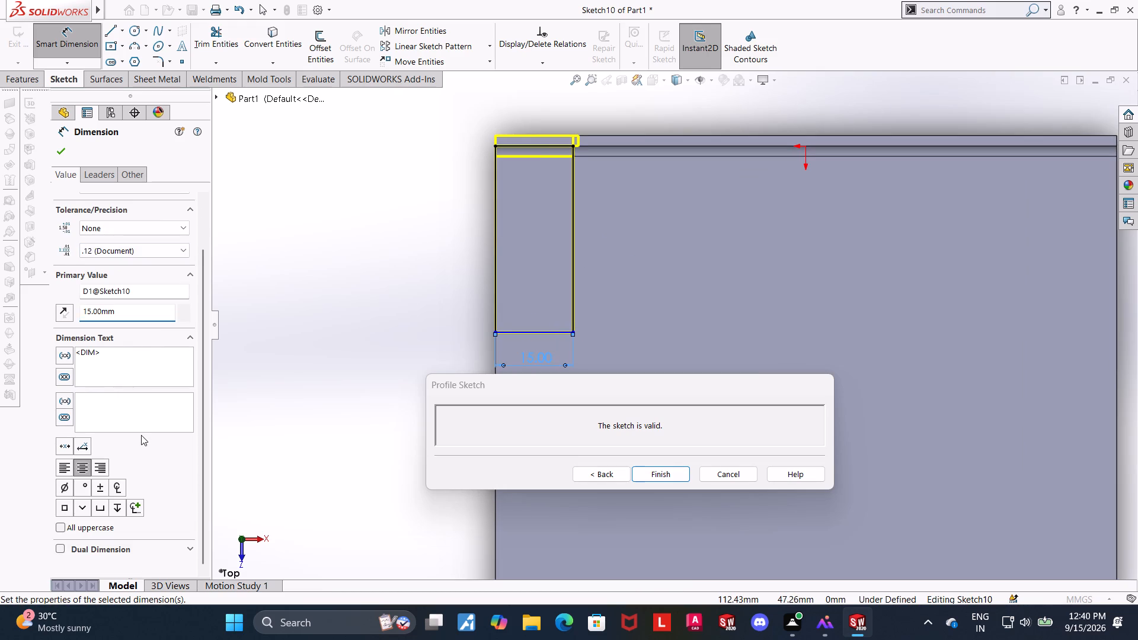
{"action": "scroll", "coordinate": [141, 435], "scroll_direction": "up", "scroll_amount": 1}
{"action": "scroll", "coordinate": [195, 345], "scroll_direction": "up", "scroll_amount": 2}
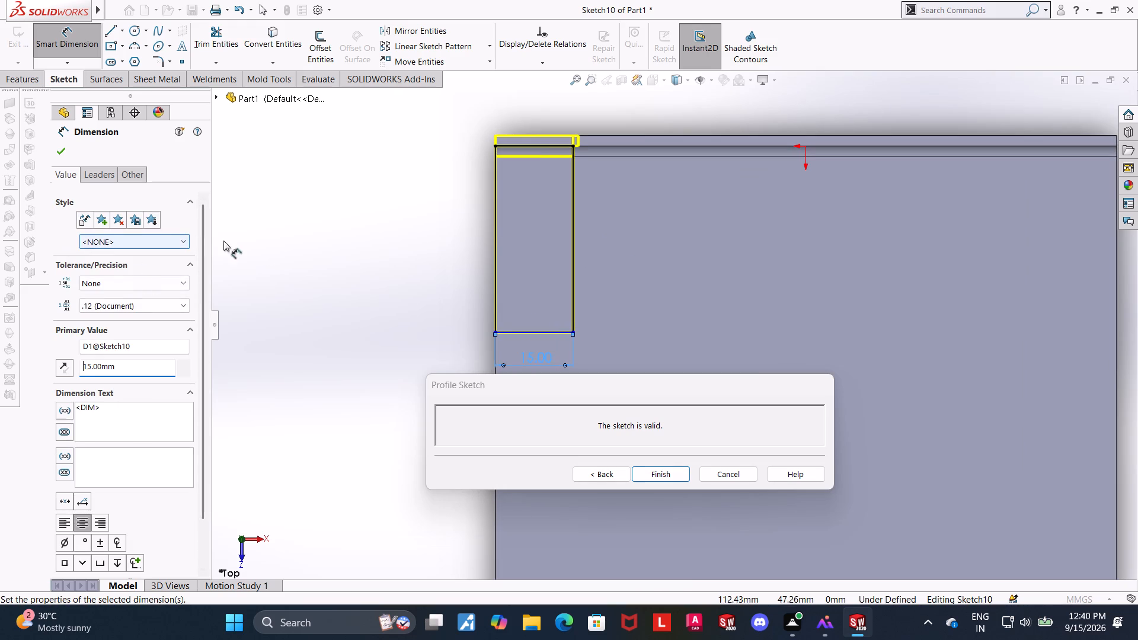
{"action": "left_click", "coordinate": [606, 471]}
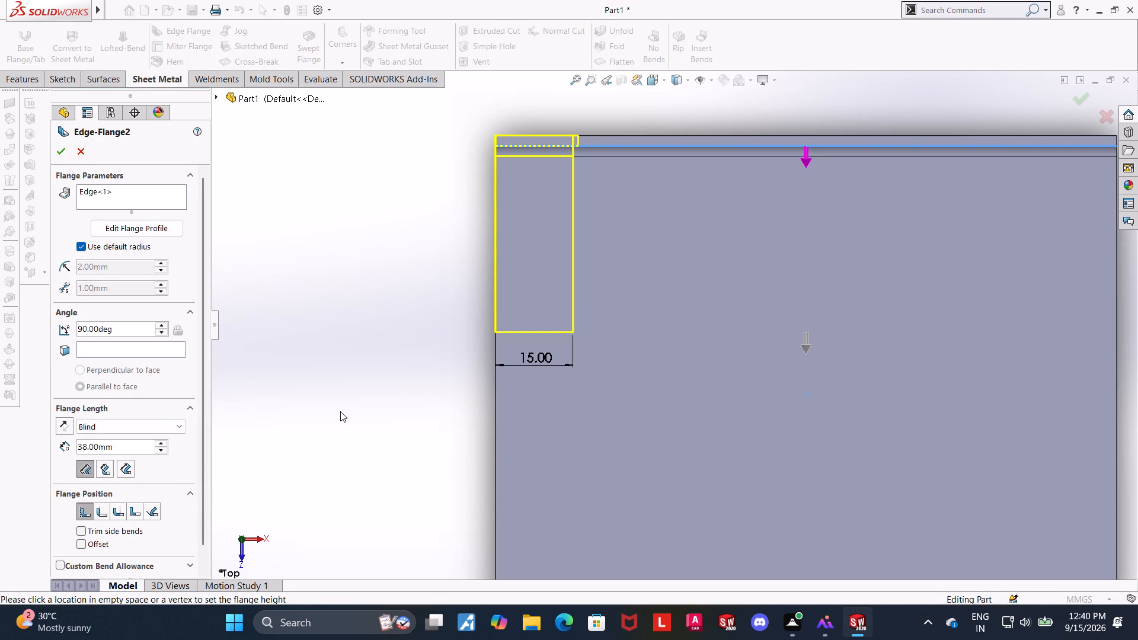
Examine the narrow flange's preview and its corner at the rear flange's end from several angles.
{"action": "middle_click_drag", "start_coordinate": [344, 401], "coordinate": [408, 357]}
{"action": "scroll", "coordinate": [411, 251], "scroll_direction": "down", "scroll_amount": 3}
{"action": "scroll", "coordinate": [693, 136], "scroll_direction": "up", "scroll_amount": 7}
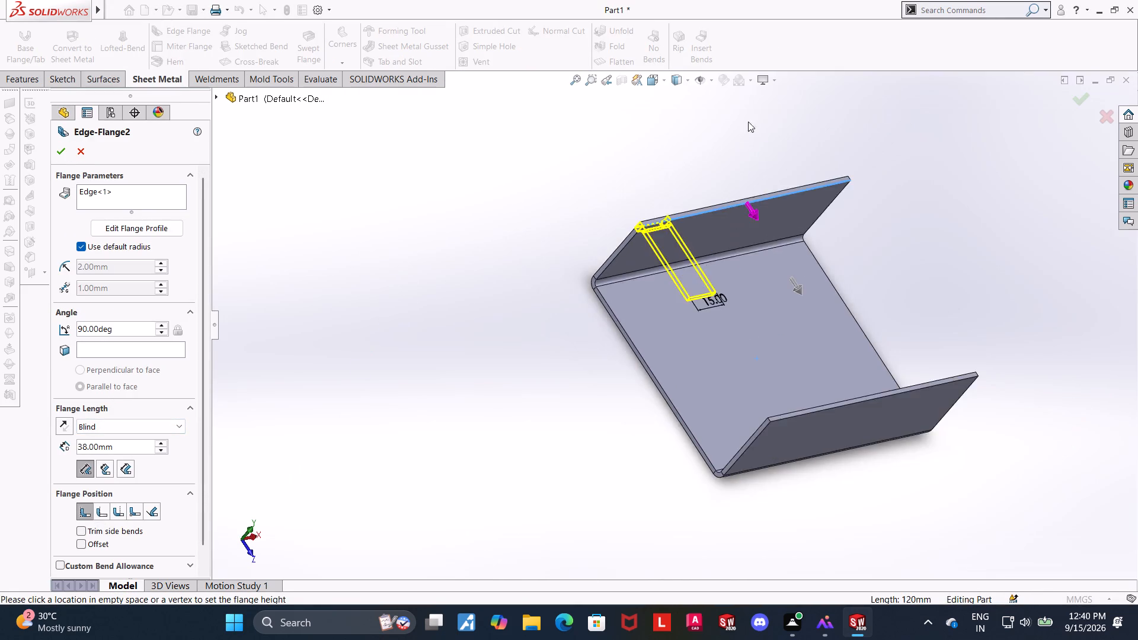
{"action": "scroll", "coordinate": [760, 165], "scroll_direction": "down", "scroll_amount": 4}
{"action": "middle_click_drag", "start_coordinate": [709, 279], "coordinate": [605, 297]}
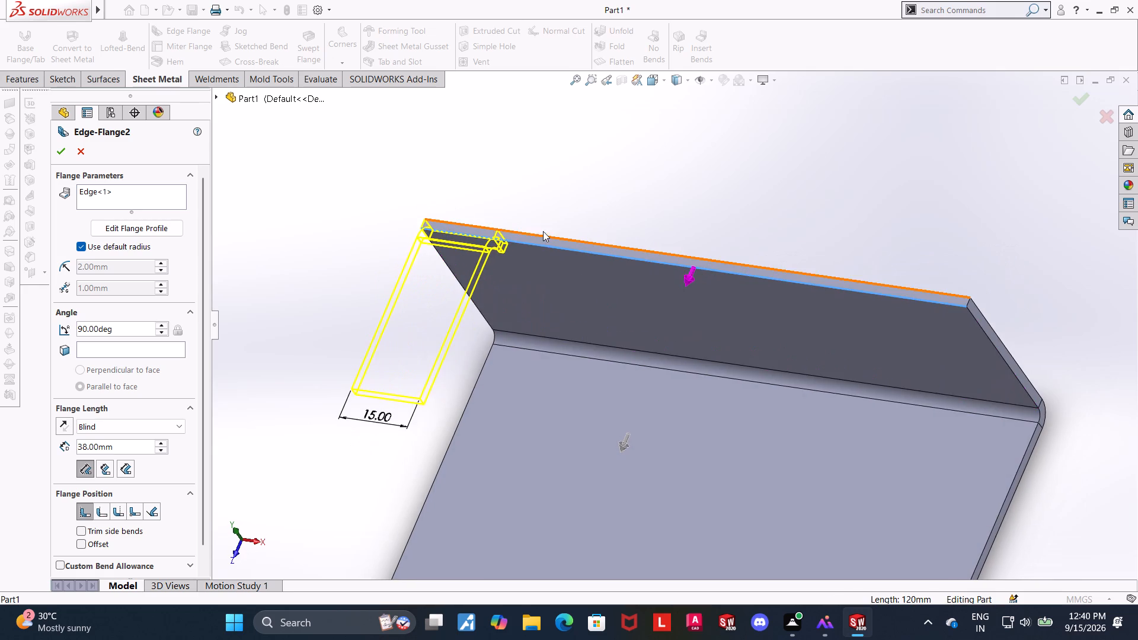
{"action": "scroll", "coordinate": [539, 236], "scroll_direction": "down", "scroll_amount": 4}
{"action": "middle_click_drag", "start_coordinate": [556, 195], "coordinate": [588, 97]}
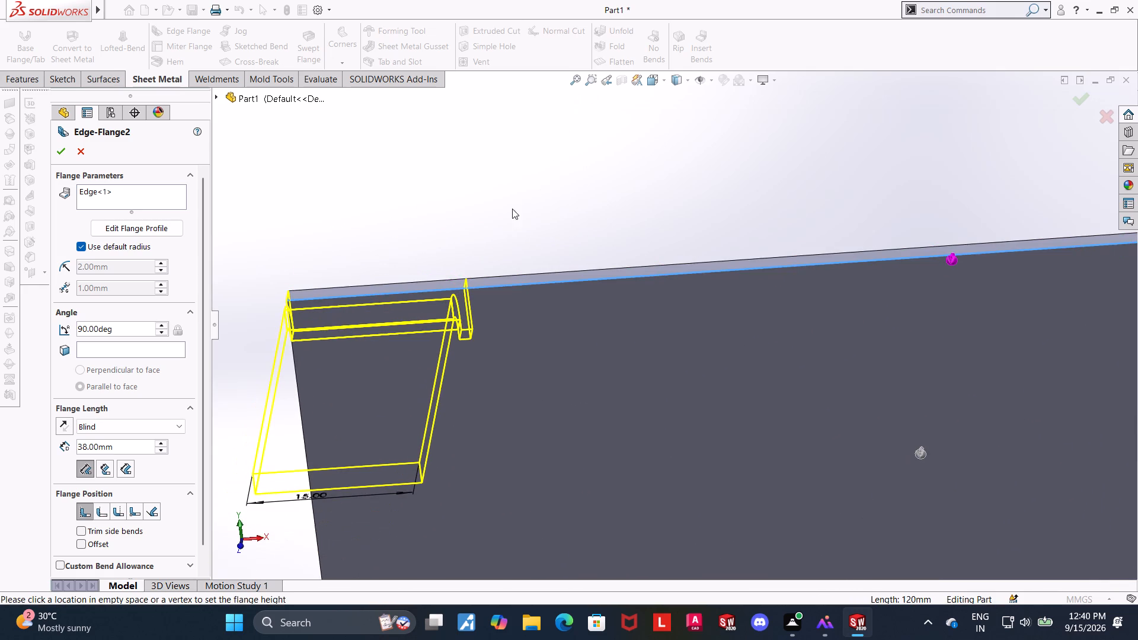
{"action": "middle_click_drag", "start_coordinate": [497, 220], "coordinate": [497, 238]}
{"action": "scroll", "coordinate": [497, 241], "scroll_direction": "up", "scroll_amount": 3}
{"action": "middle_click_drag", "start_coordinate": [471, 261], "coordinate": [472, 263]}
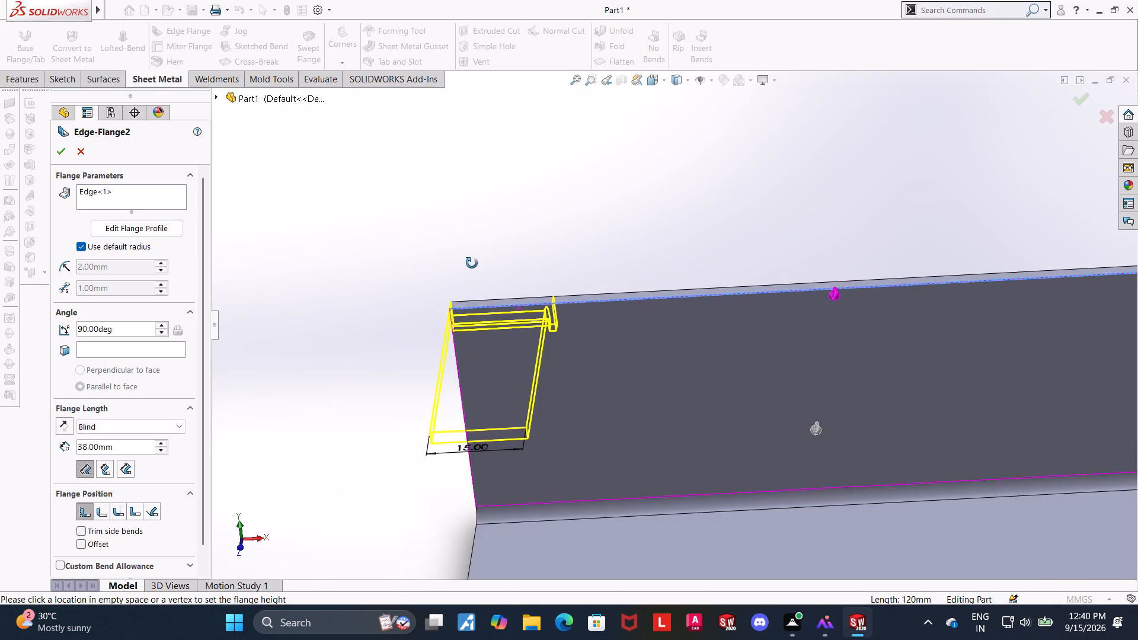
{"action": "middle_click_drag", "start_coordinate": [472, 263], "coordinate": [469, 280]}
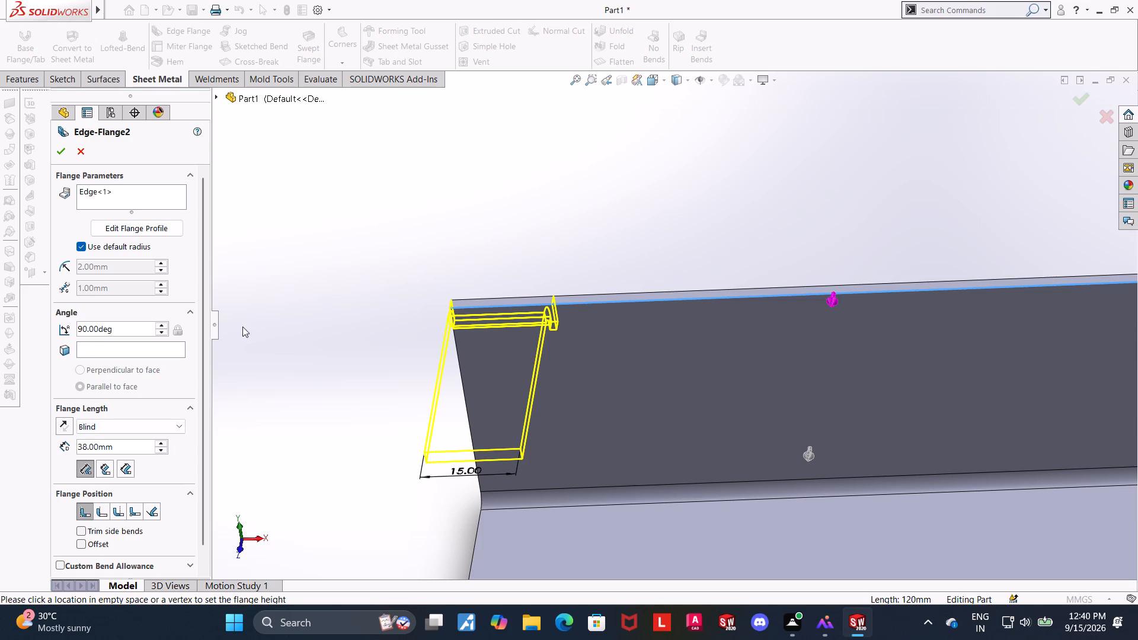
Edit the narrow flange's profile, set its width dimension to 12 mm and return to the flange parameters.
{"action": "middle_click_drag", "start_coordinate": [397, 364], "coordinate": [395, 392]}
{"action": "scroll", "coordinate": [401, 408], "scroll_direction": "up", "scroll_amount": 3}
{"action": "scroll", "coordinate": [569, 449], "scroll_direction": "down", "scroll_amount": 2}
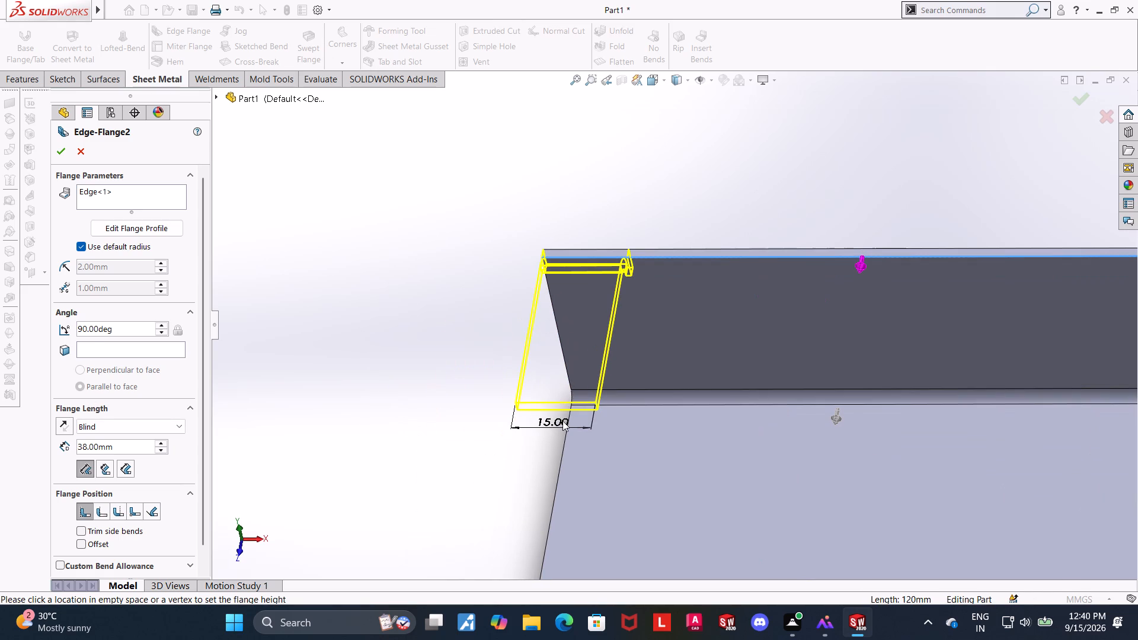
{"action": "double_click", "coordinate": [562, 421]}
{"action": "double_click", "coordinate": [555, 424]}
{"action": "left_click", "coordinate": [136, 228]}
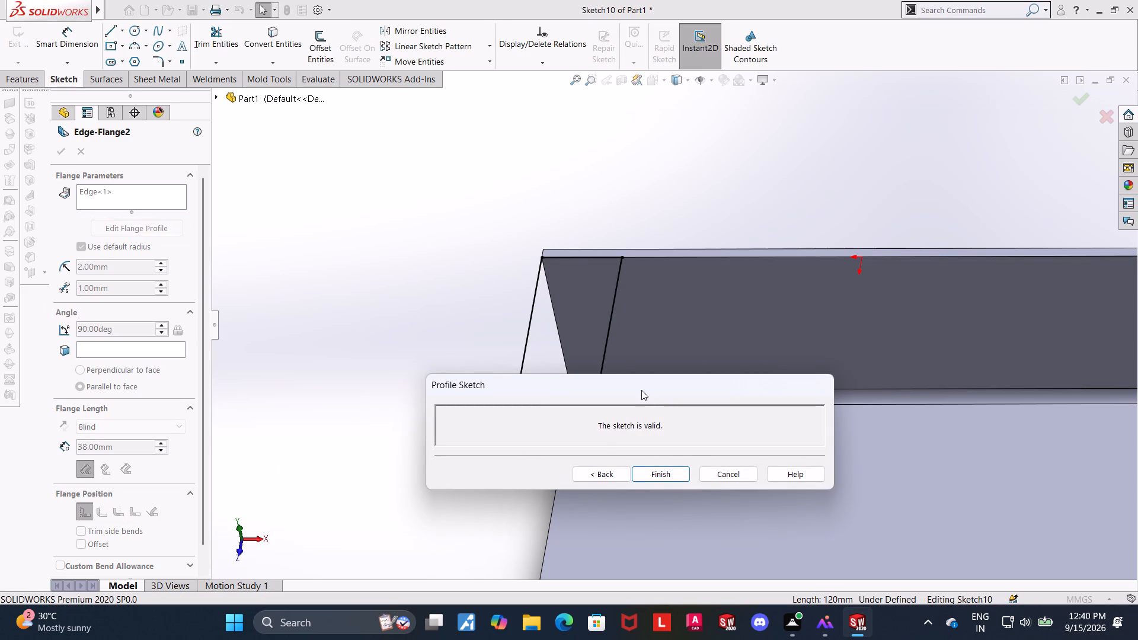
{"action": "left_click_drag", "start_coordinate": [641, 389], "coordinate": [733, 171]}
{"action": "double_click", "coordinate": [542, 423]}
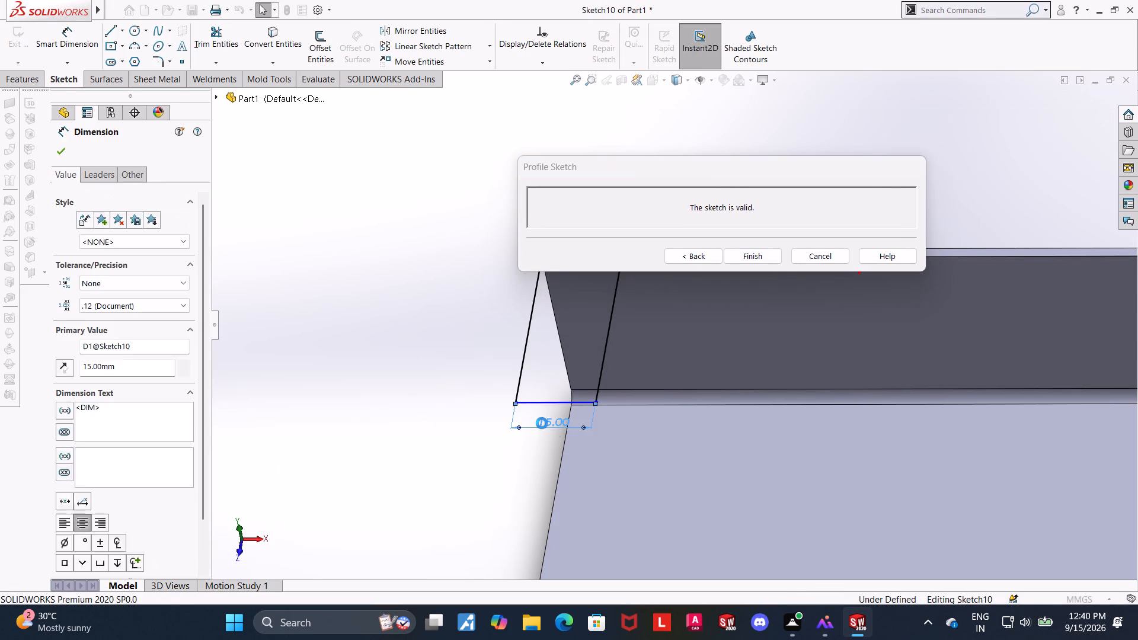
{"action": "type", "text": "12"}
{"action": "key", "text": "Return"}
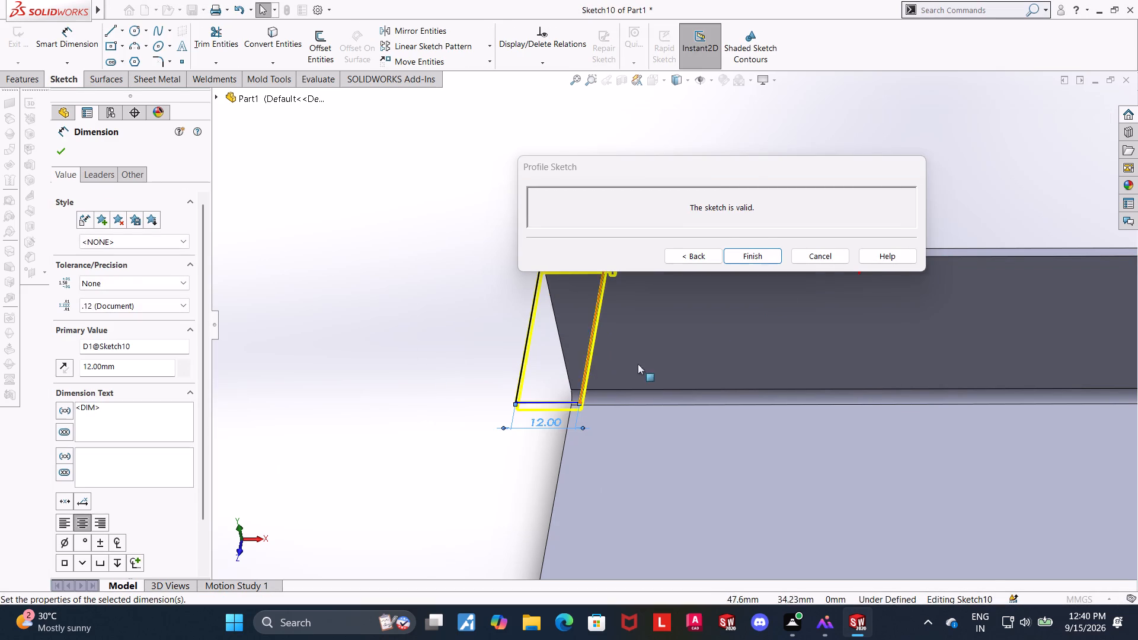
{"action": "left_click", "coordinate": [705, 254]}
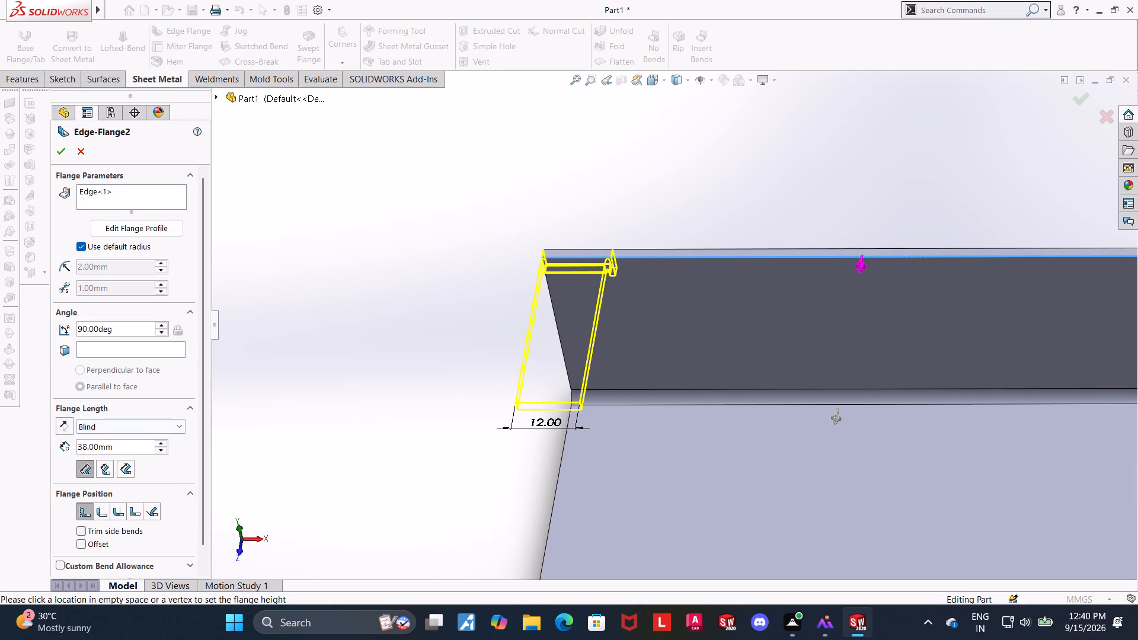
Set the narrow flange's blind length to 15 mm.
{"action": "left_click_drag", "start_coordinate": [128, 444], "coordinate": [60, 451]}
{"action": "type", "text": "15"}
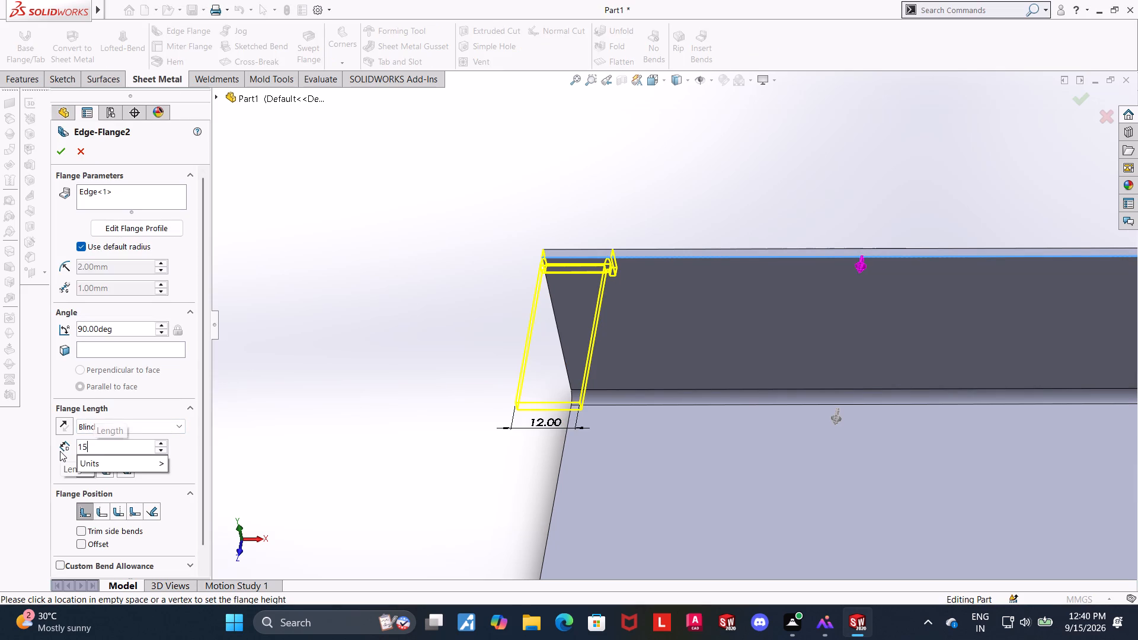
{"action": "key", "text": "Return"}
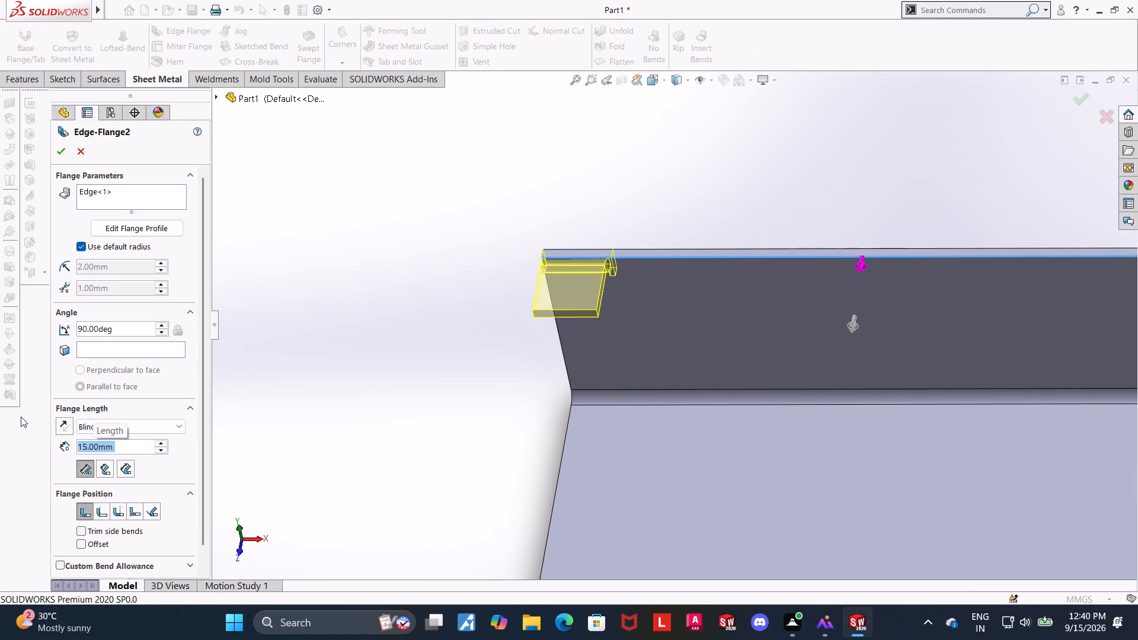
Set the narrow flange's blind length to 18 mm and accept the edge flange.
{"action": "key", "text": "1"}
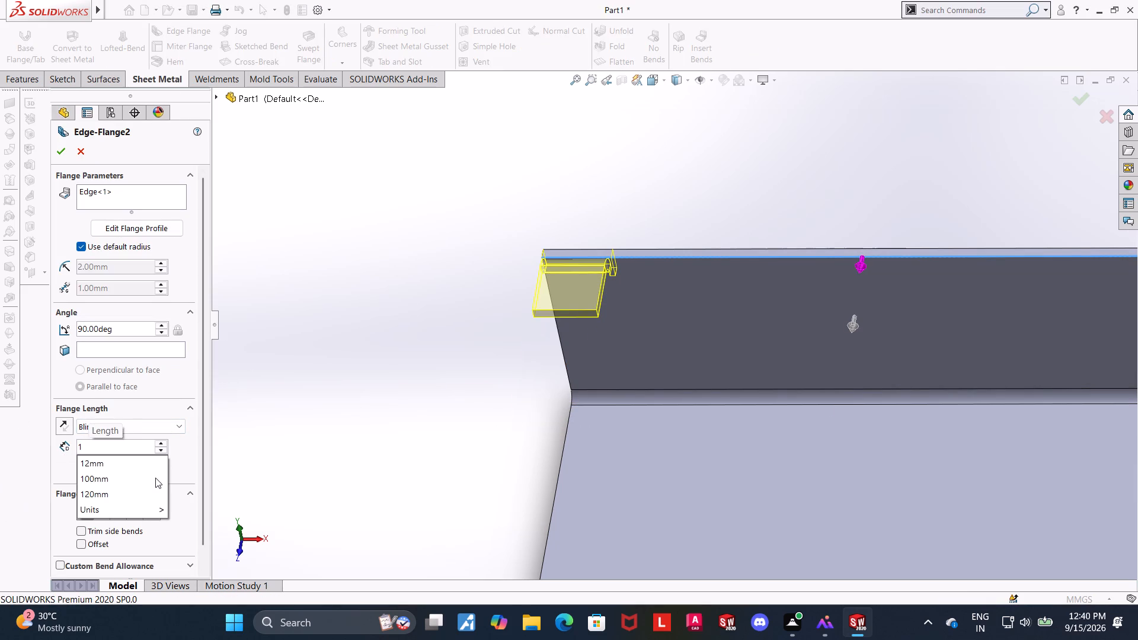
{"action": "key", "text": "8"}
{"action": "key", "text": "Return"}
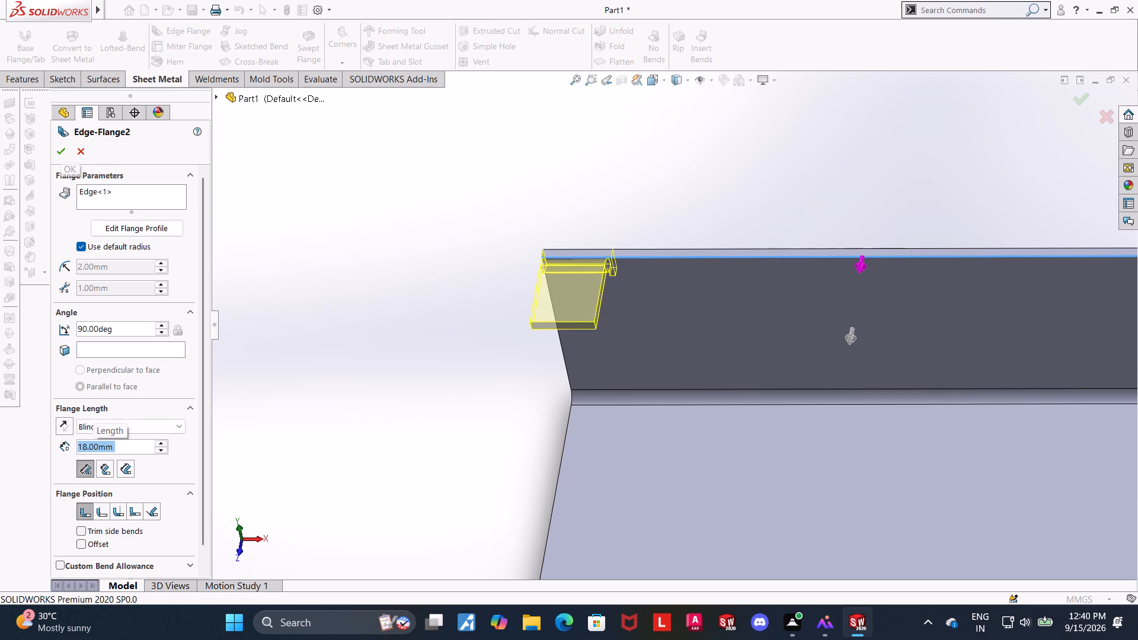
{"action": "scroll", "coordinate": [123, 339], "scroll_direction": "down", "scroll_amount": 2}
{"action": "left_click", "coordinate": [56, 143]}
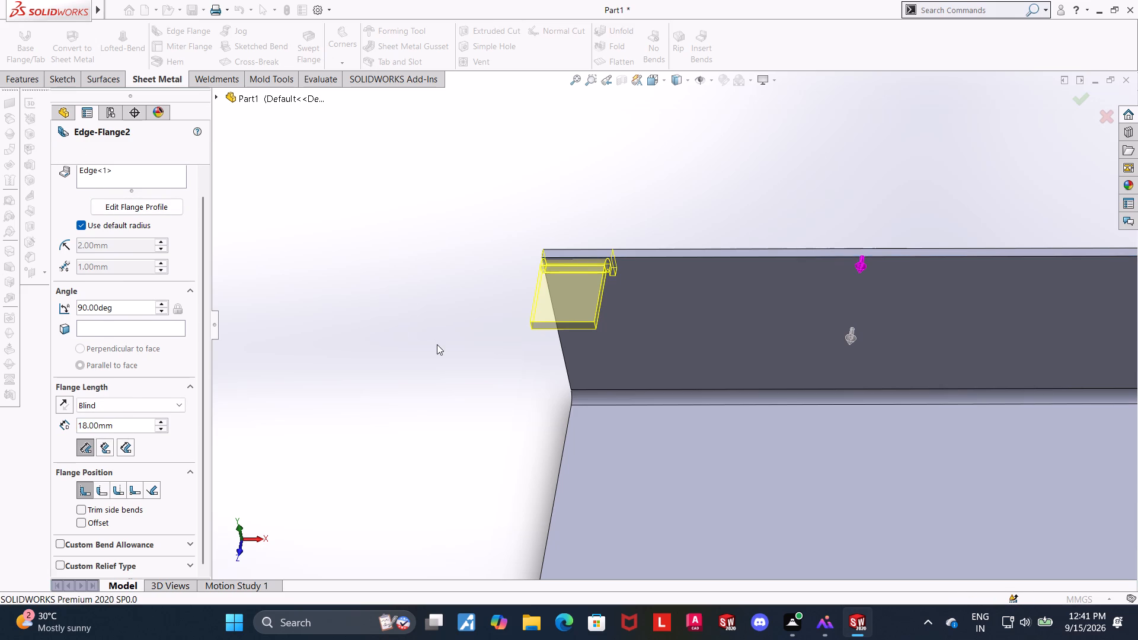
{"action": "left_click", "coordinate": [433, 345]}
Mirror the narrow tab, Edge-Flange2, about the Right Plane to the other end of the rear flange.
{"action": "middle_click_drag", "start_coordinate": [429, 351], "coordinate": [513, 228]}
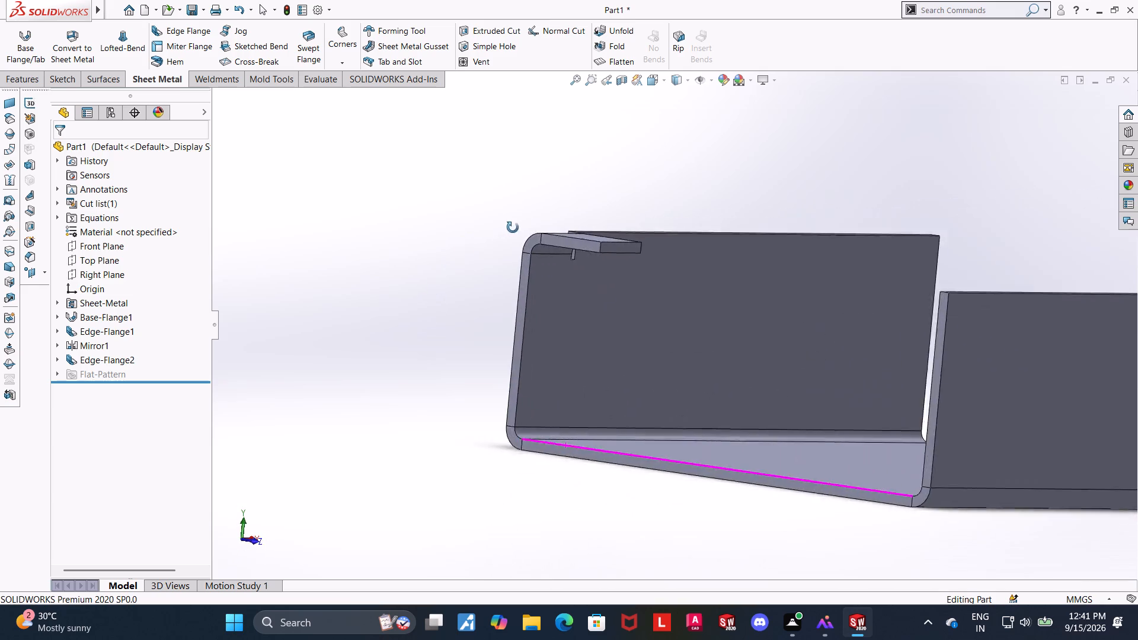
{"action": "middle_click_drag", "start_coordinate": [513, 228], "coordinate": [483, 363]}
{"action": "scroll", "coordinate": [483, 363], "scroll_direction": "up", "scroll_amount": 2}
{"action": "scroll", "coordinate": [689, 328], "scroll_direction": "up", "scroll_amount": 5}
{"action": "scroll", "coordinate": [892, 301], "scroll_direction": "down", "scroll_amount": 3}
{"action": "middle_click_drag", "start_coordinate": [845, 318], "coordinate": [819, 345]}
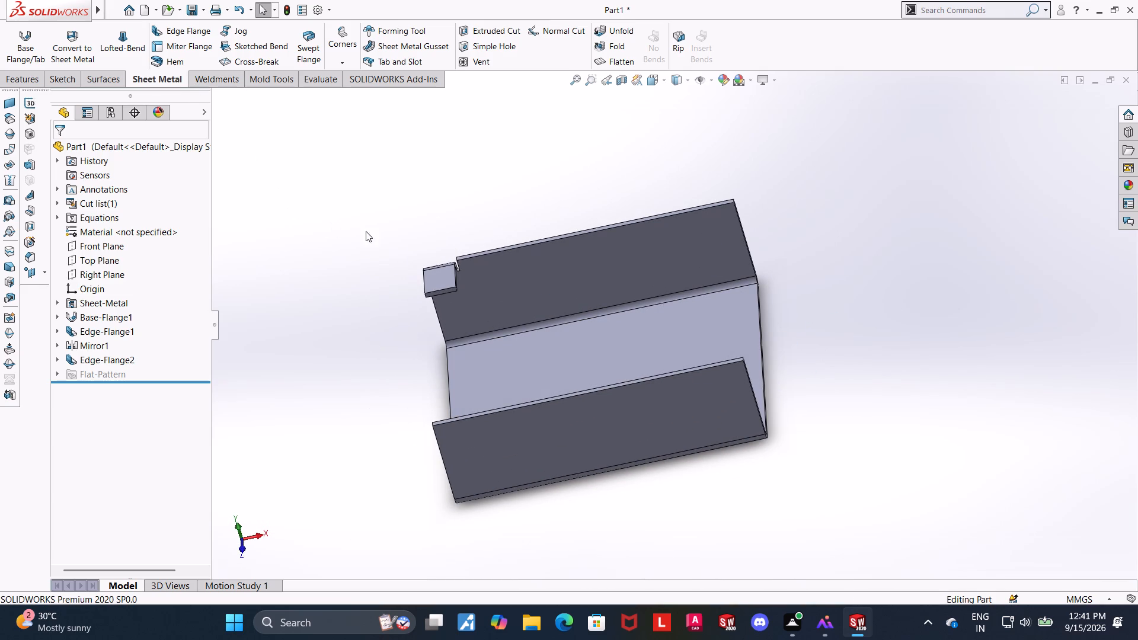
{"action": "middle_click_drag", "start_coordinate": [365, 199], "coordinate": [357, 210]}
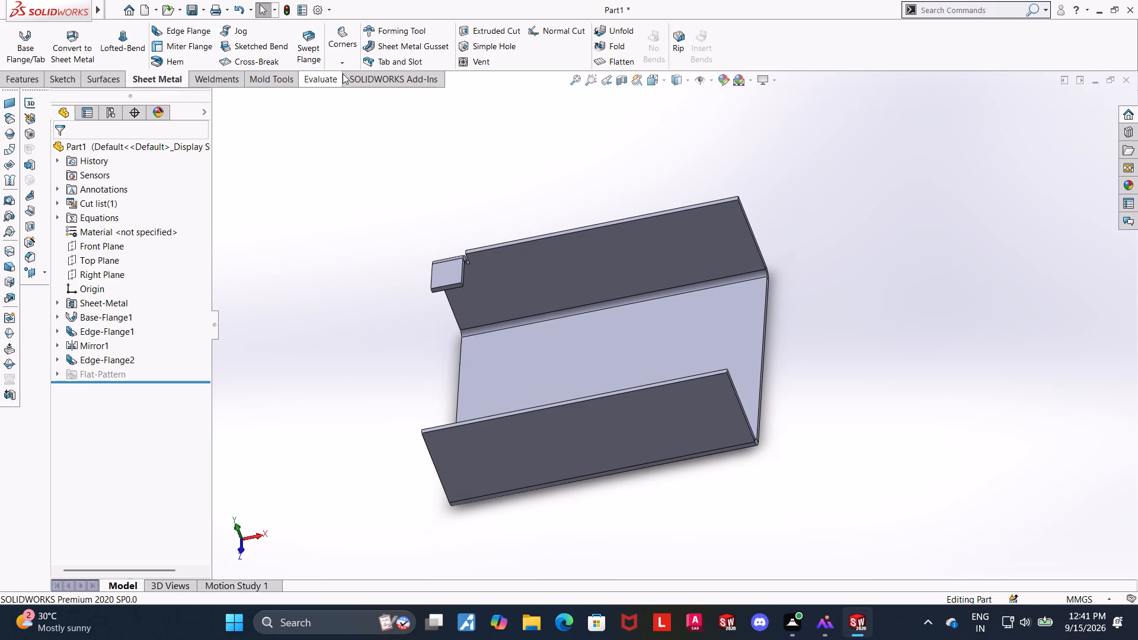
{"action": "left_click", "coordinate": [21, 73]}
{"action": "left_click", "coordinate": [510, 60]}
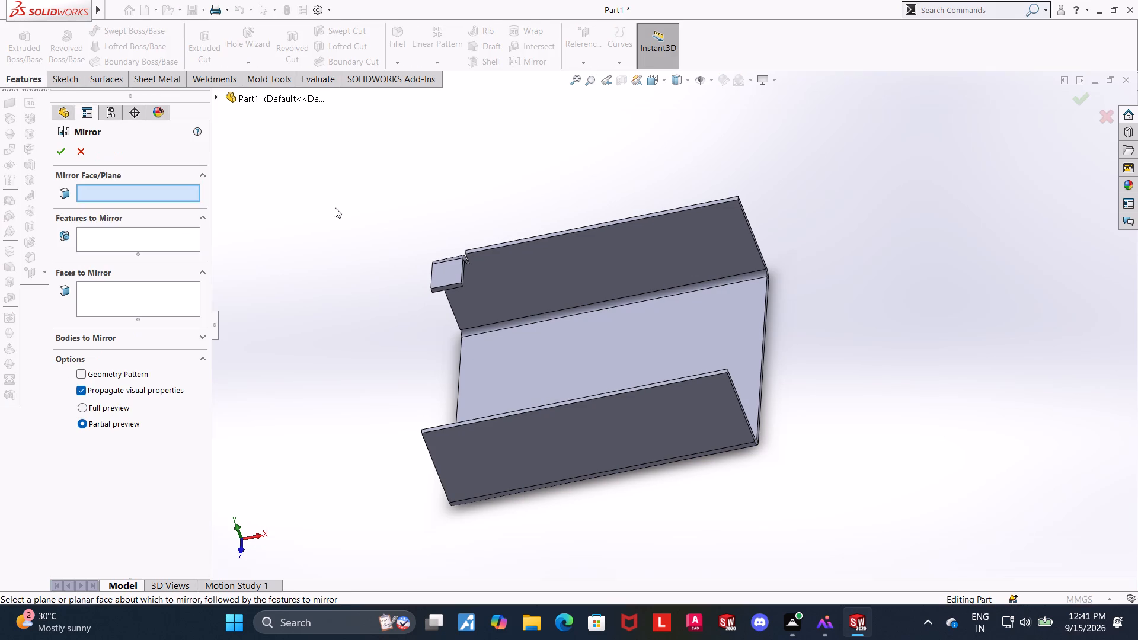
{"action": "left_click", "coordinate": [219, 97]}
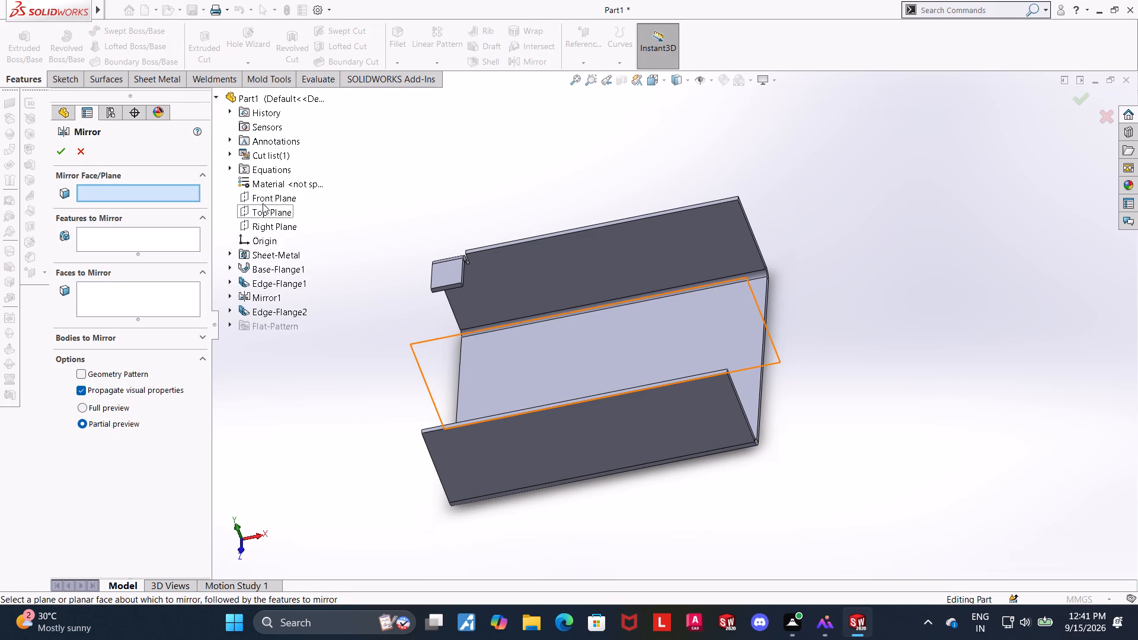
{"action": "middle_click_drag", "start_coordinate": [348, 214], "coordinate": [371, 175]}
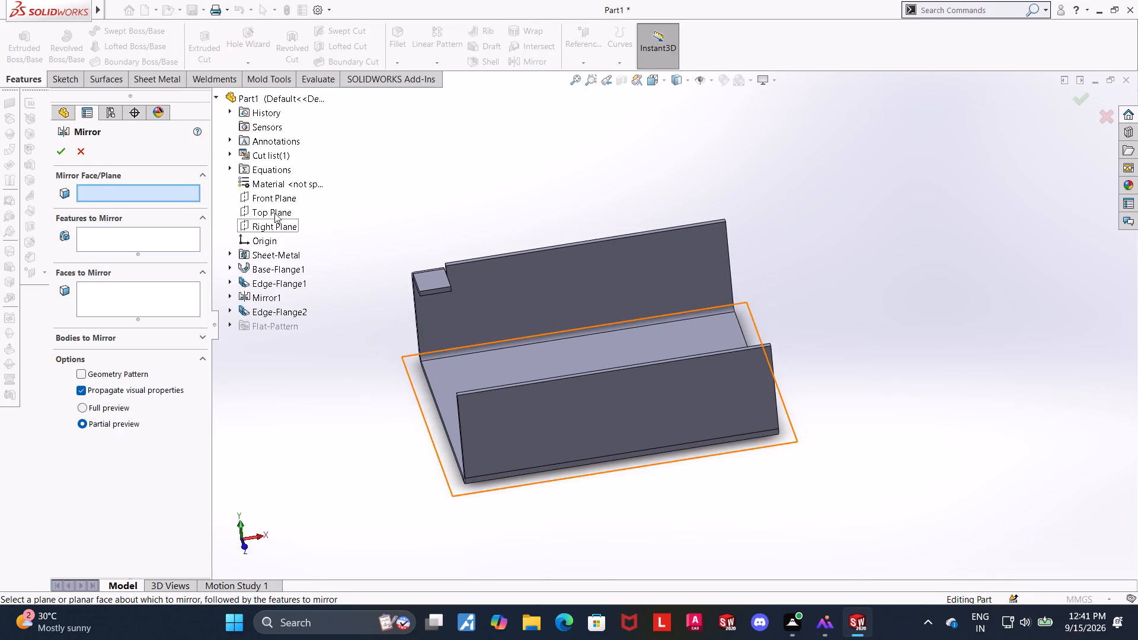
{"action": "left_click", "coordinate": [273, 226]}
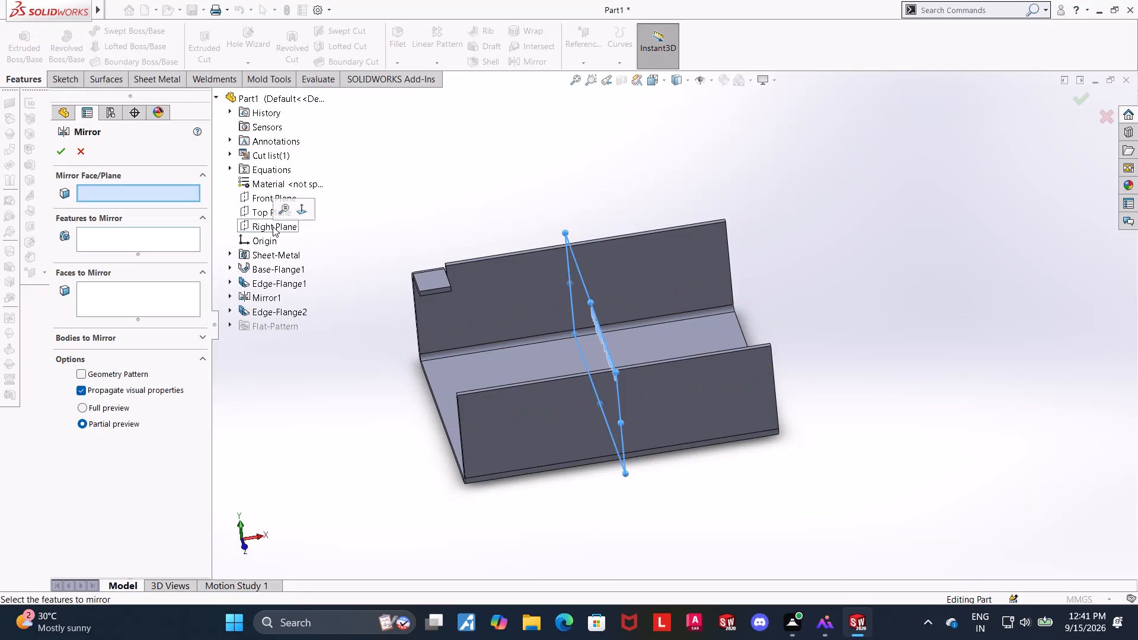
{"action": "left_click", "coordinate": [250, 311]}
{"action": "left_click", "coordinate": [64, 152]}
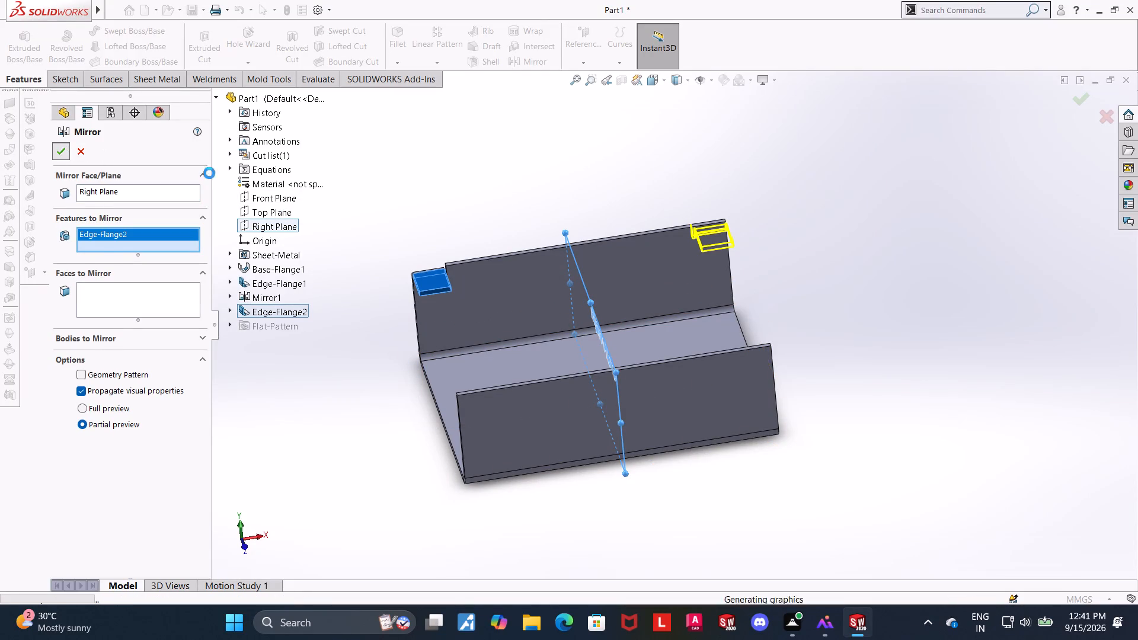
{"action": "left_click", "coordinate": [397, 165]}
Mirror MirrorBend2 and Mirror2 about the Front Plane to add tabs at both ends of the front flange.
{"action": "middle_click_drag", "start_coordinate": [405, 241], "coordinate": [453, 220]}
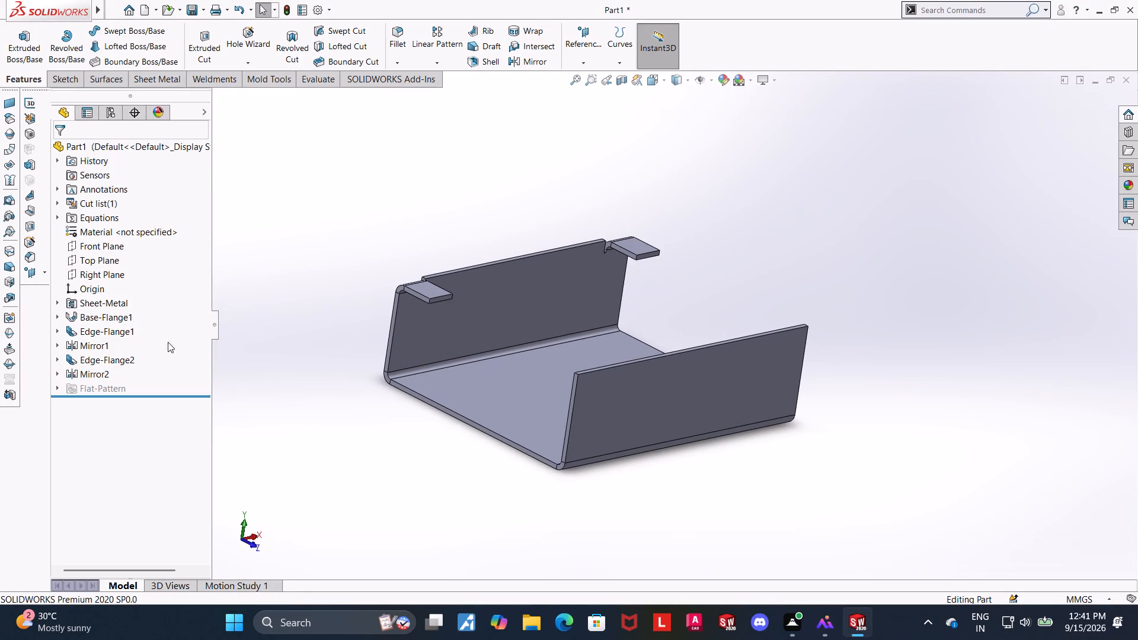
{"action": "left_click", "coordinate": [533, 63]}
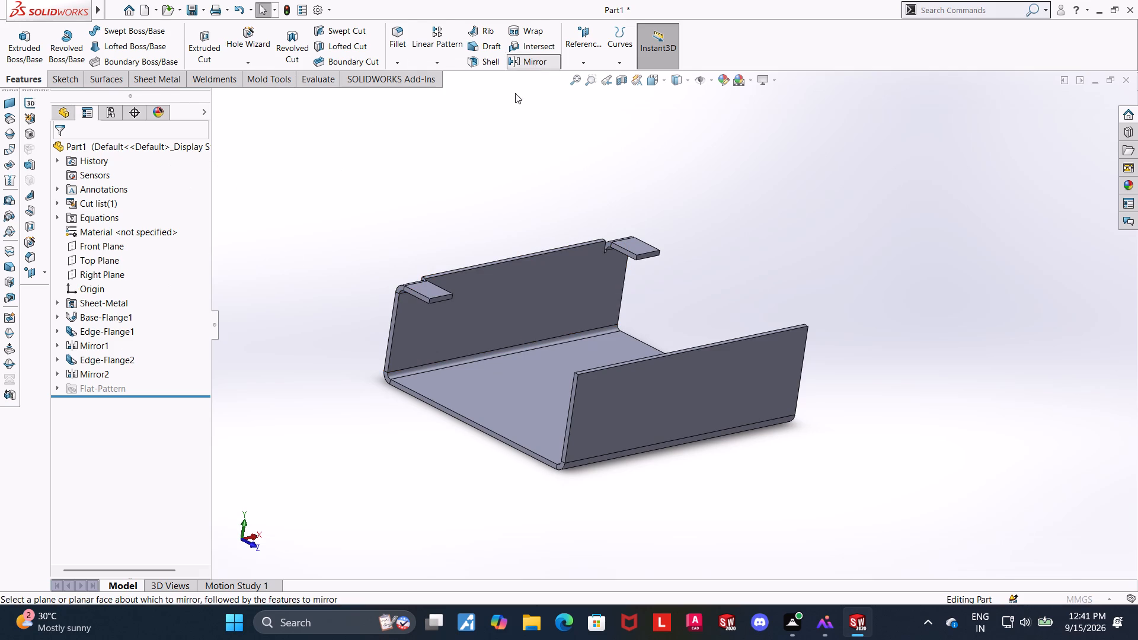
{"action": "middle_click_drag", "start_coordinate": [429, 183], "coordinate": [415, 187]}
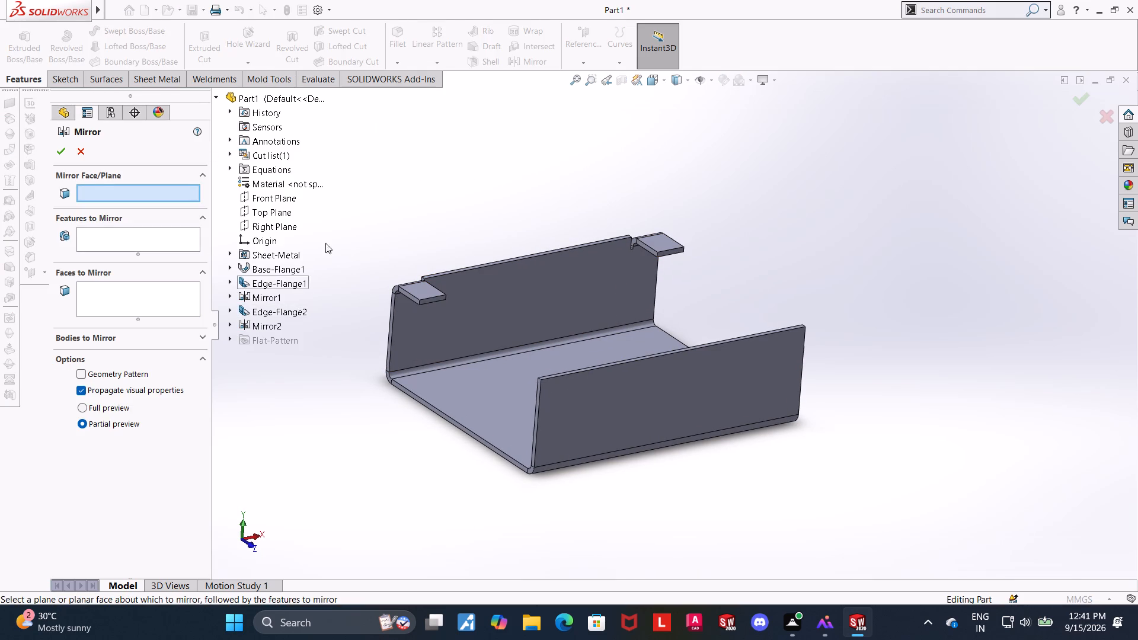
{"action": "double_click", "coordinate": [258, 322]}
{"action": "left_click", "coordinate": [263, 311], "text": "ctrl"}
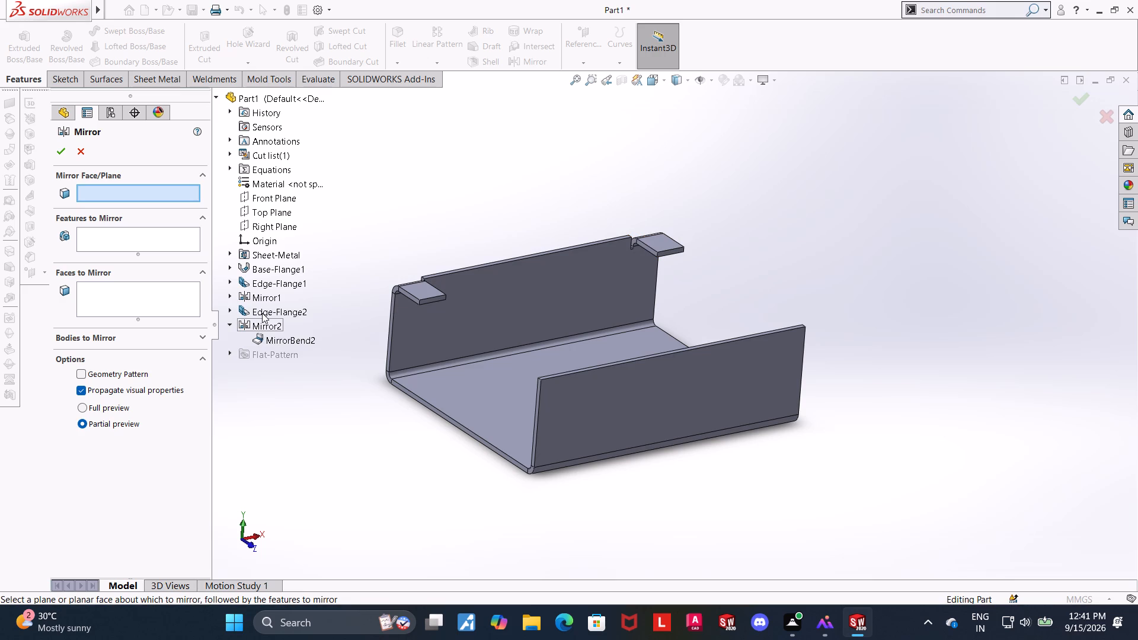
{"action": "left_click", "coordinate": [262, 313]}
{"action": "left_click", "coordinate": [406, 168]}
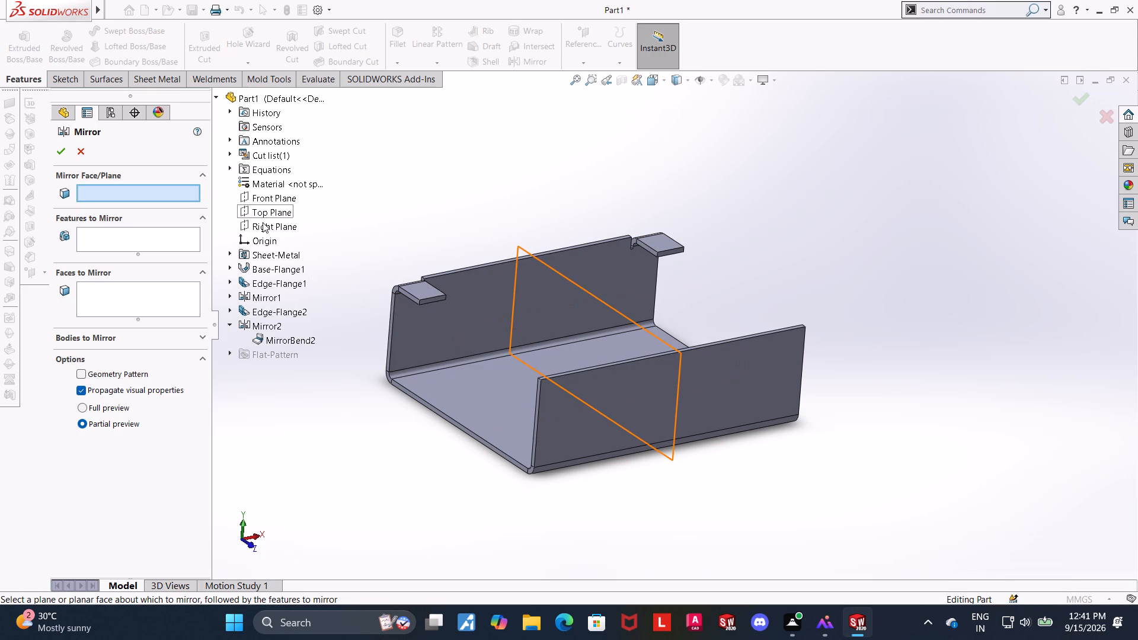
{"action": "left_click", "coordinate": [266, 196]}
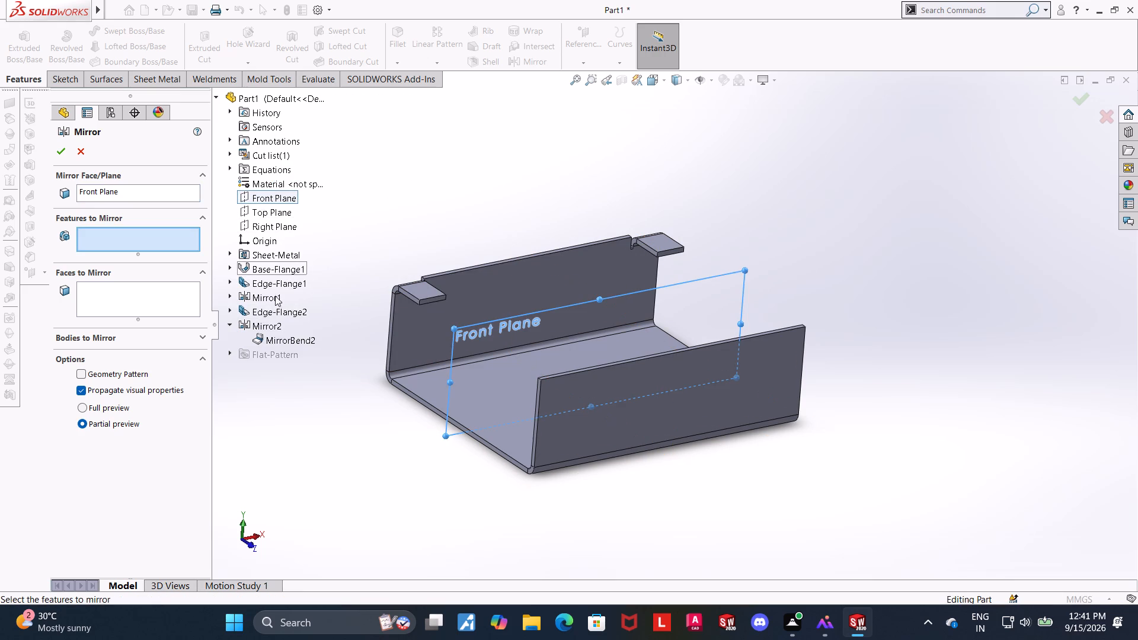
{"action": "left_click", "coordinate": [271, 337]}
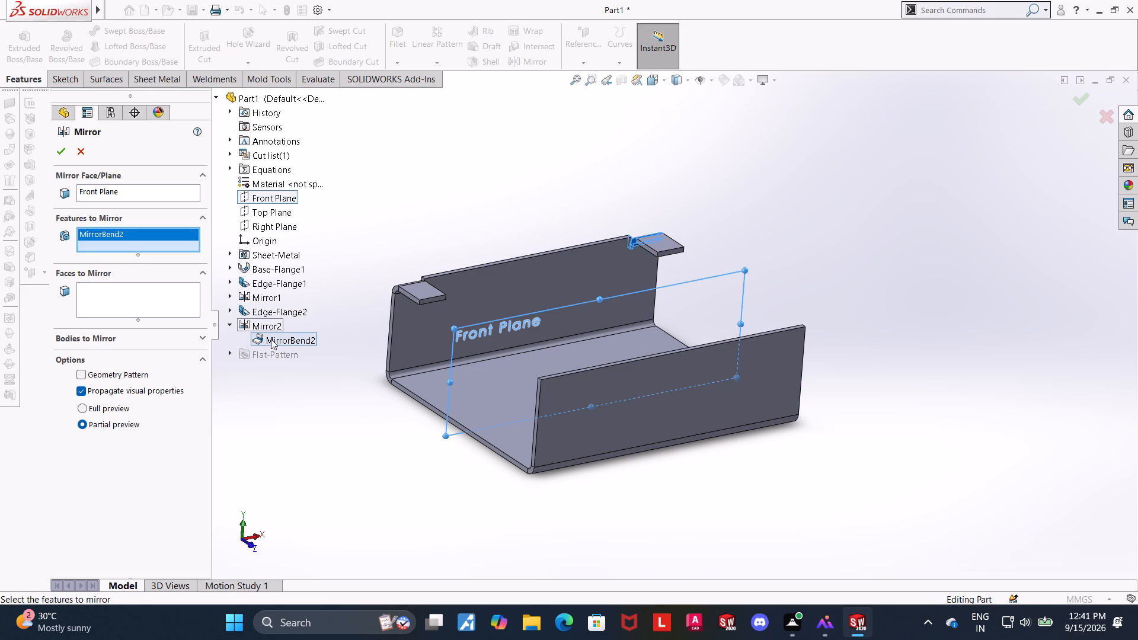
{"action": "left_click", "coordinate": [231, 324]}
{"action": "left_click", "coordinate": [258, 325]}
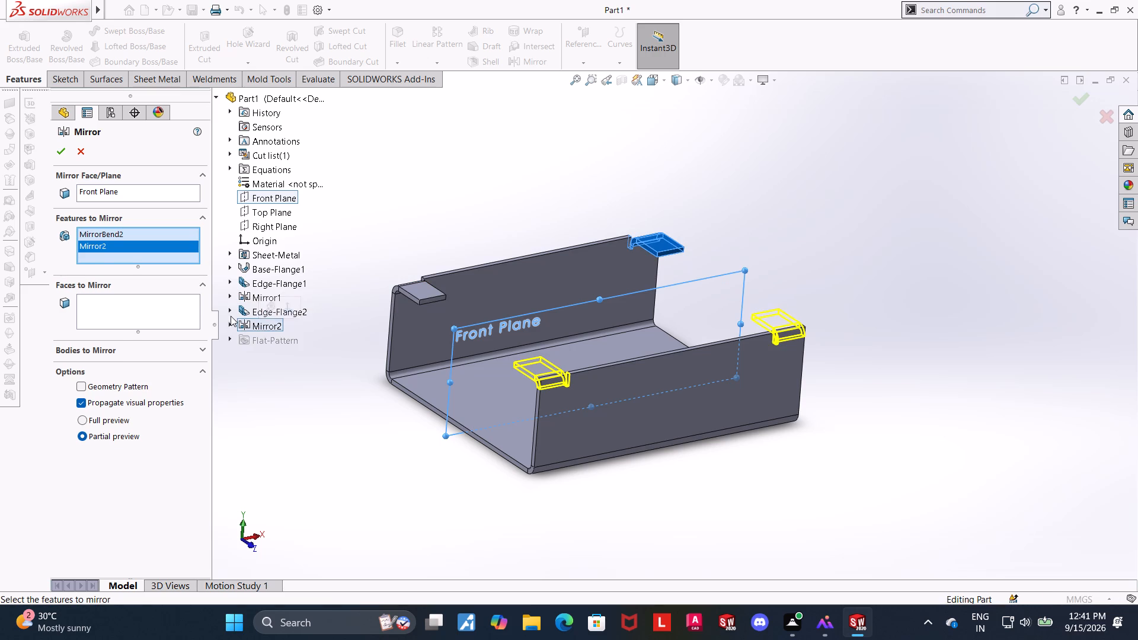
{"action": "left_click", "coordinate": [59, 149]}
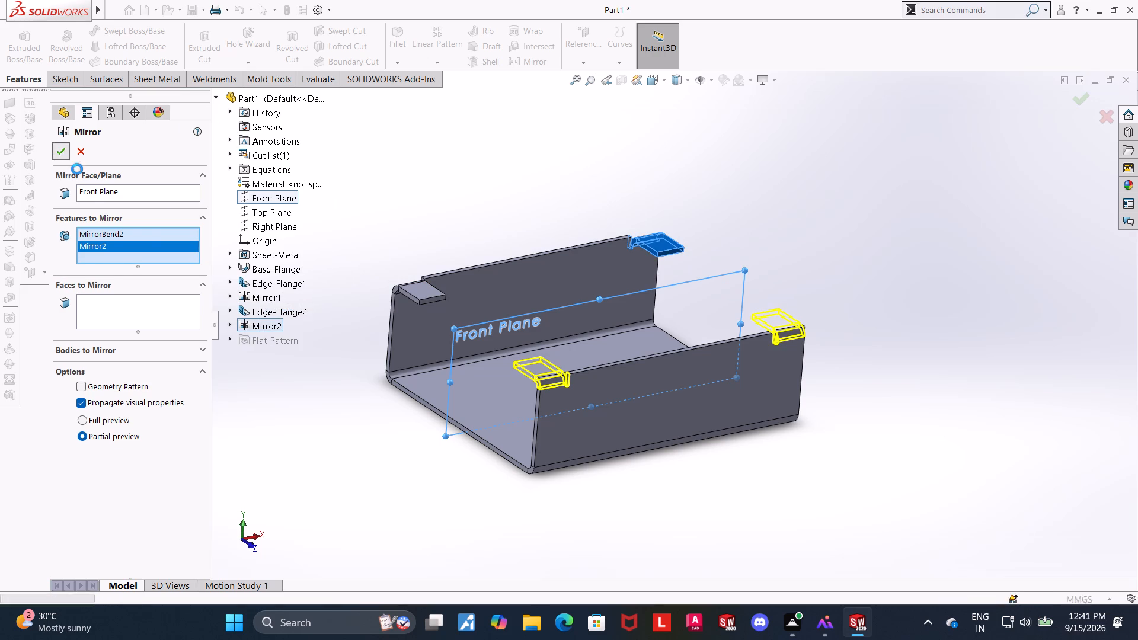
{"action": "left_click", "coordinate": [528, 208]}
{"action": "middle_click_drag", "start_coordinate": [814, 264], "coordinate": [791, 265]}
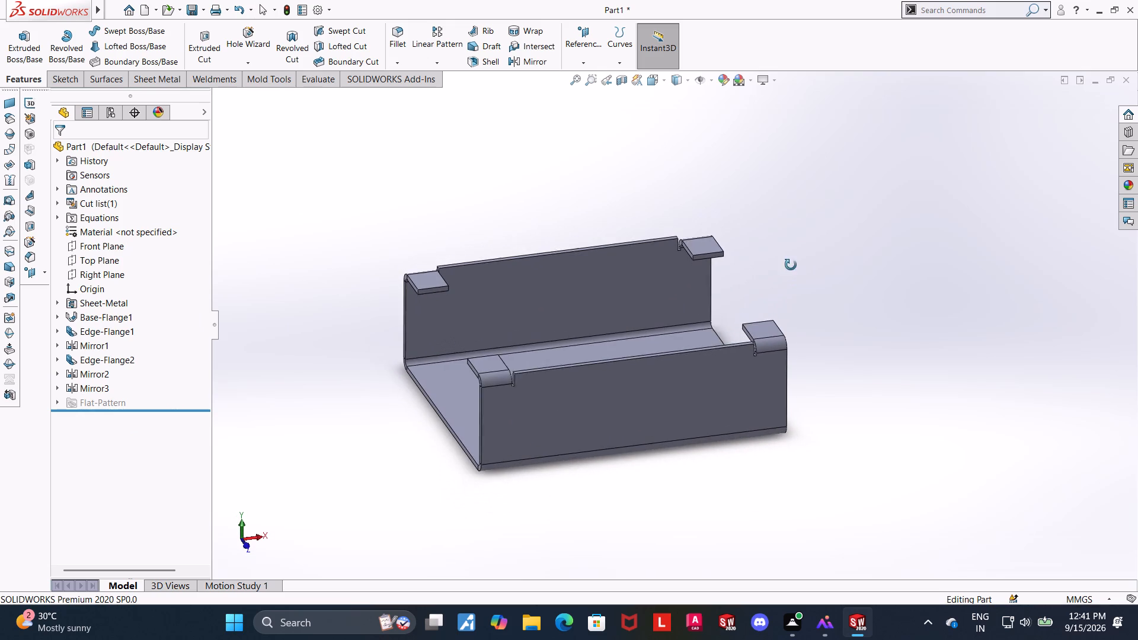
{"action": "middle_click_drag", "start_coordinate": [791, 265], "coordinate": [790, 263]}
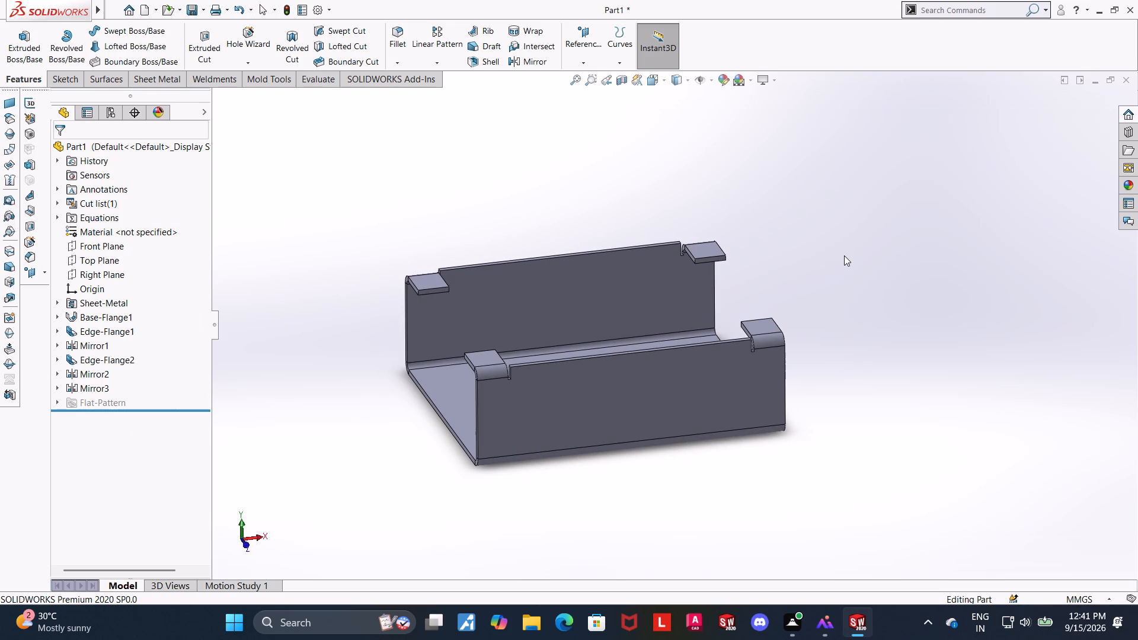
Inspect the four corner tabs and their bend reliefs on both side flanges from several angles.
{"action": "middle_click_drag", "start_coordinate": [843, 255], "coordinate": [784, 297]}
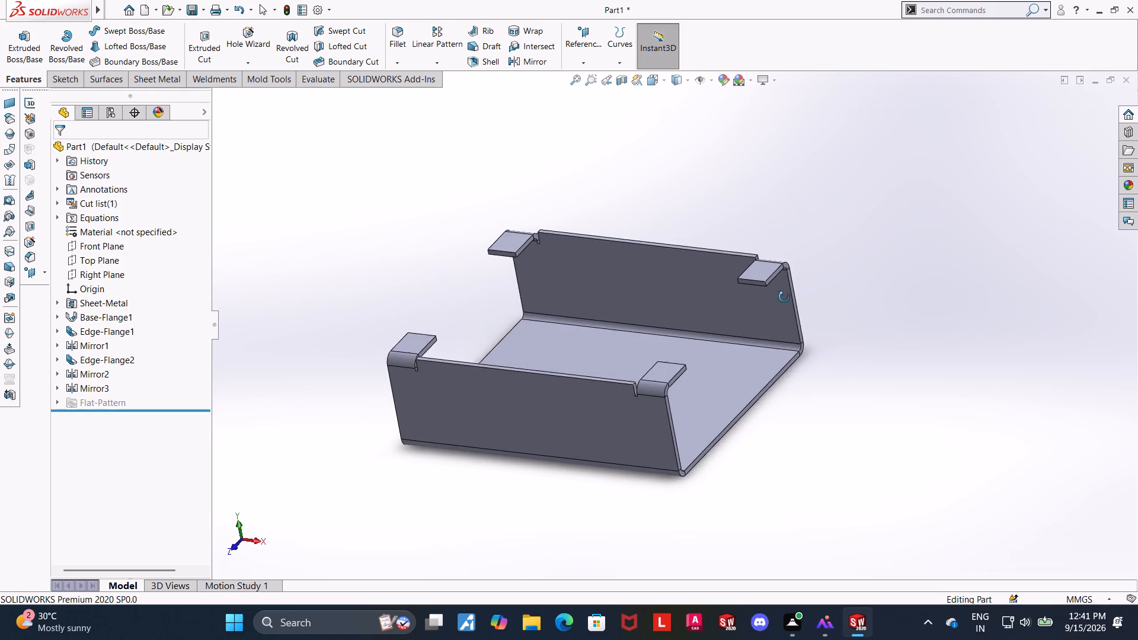
{"action": "middle_click_drag", "start_coordinate": [784, 297], "coordinate": [784, 296]}
{"action": "scroll", "coordinate": [672, 251], "scroll_direction": "down", "scroll_amount": 3}
{"action": "middle_click_drag", "start_coordinate": [605, 303], "coordinate": [628, 255]}
{"action": "scroll", "coordinate": [628, 255], "scroll_direction": "up", "scroll_amount": 5}
{"action": "scroll", "coordinate": [554, 322], "scroll_direction": "down", "scroll_amount": 3}
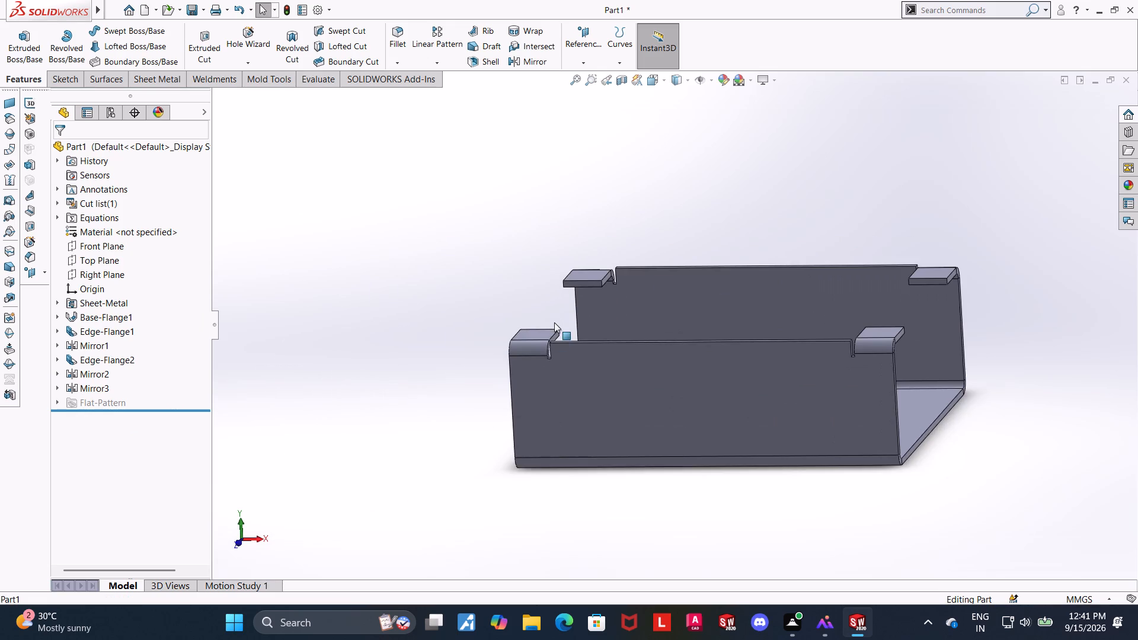
{"action": "middle_click_drag", "start_coordinate": [535, 347], "coordinate": [593, 399]}
{"action": "scroll", "coordinate": [554, 331], "scroll_direction": "down", "scroll_amount": 3}
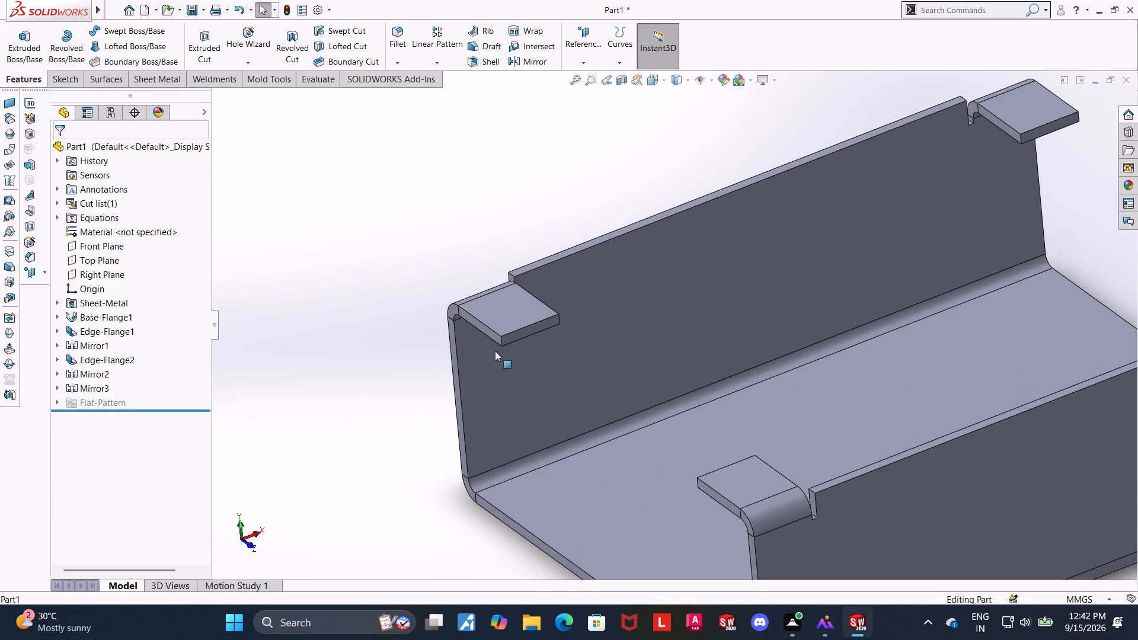
{"action": "middle_click_drag", "start_coordinate": [477, 353], "coordinate": [367, 356]}
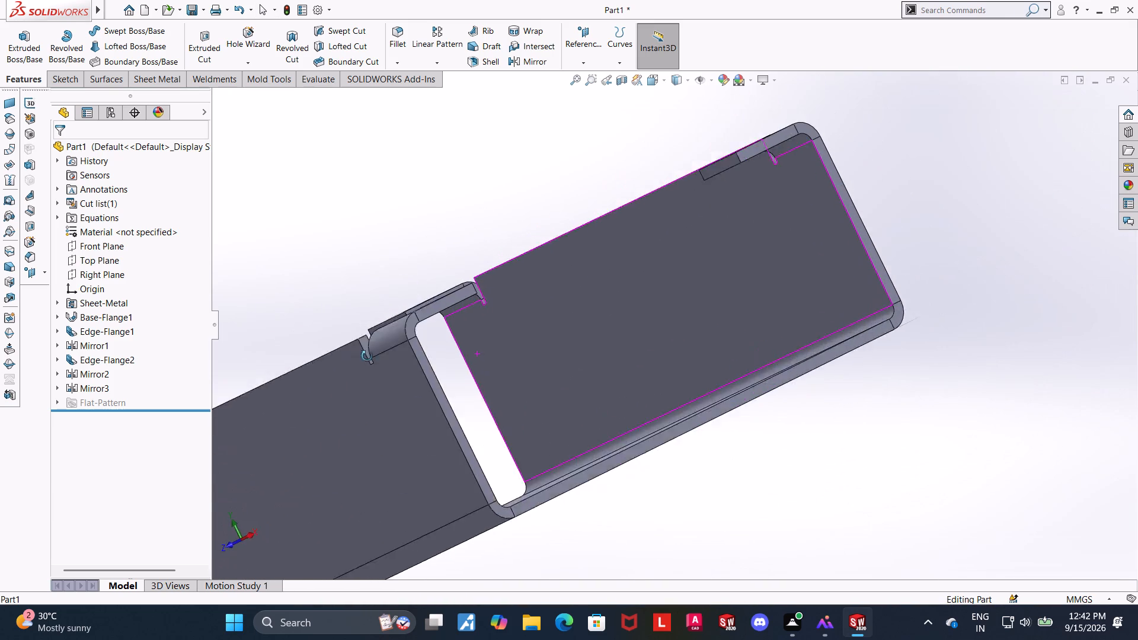
{"action": "middle_click_drag", "start_coordinate": [367, 356], "coordinate": [399, 350]}
{"action": "middle_click_drag", "start_coordinate": [521, 338], "coordinate": [549, 350]}
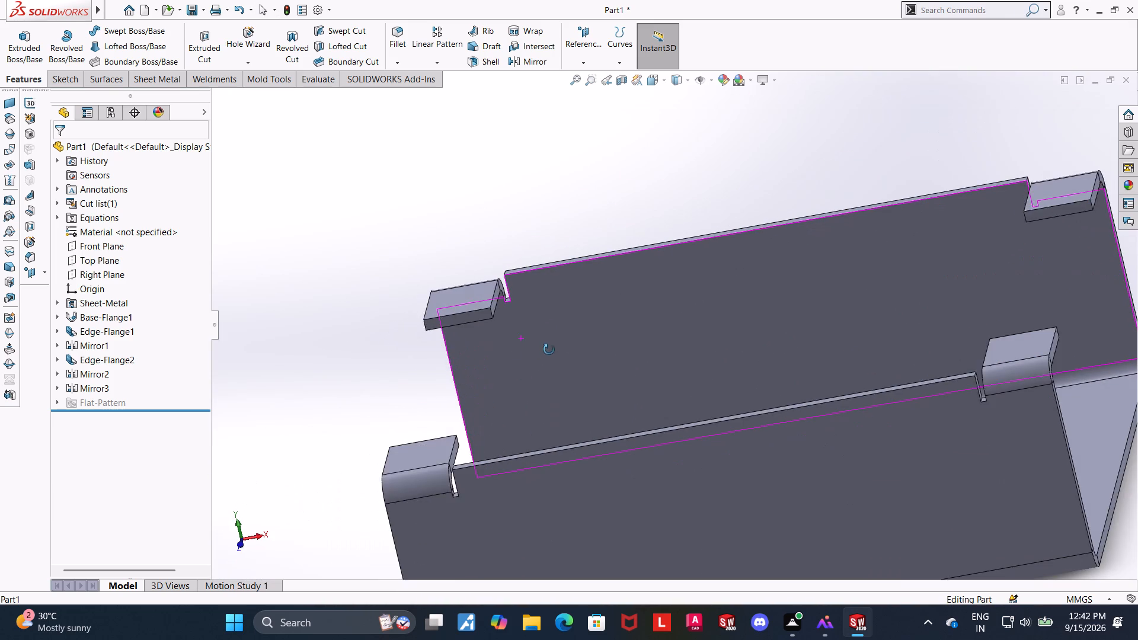
{"action": "middle_click_drag", "start_coordinate": [549, 350], "coordinate": [550, 347]}
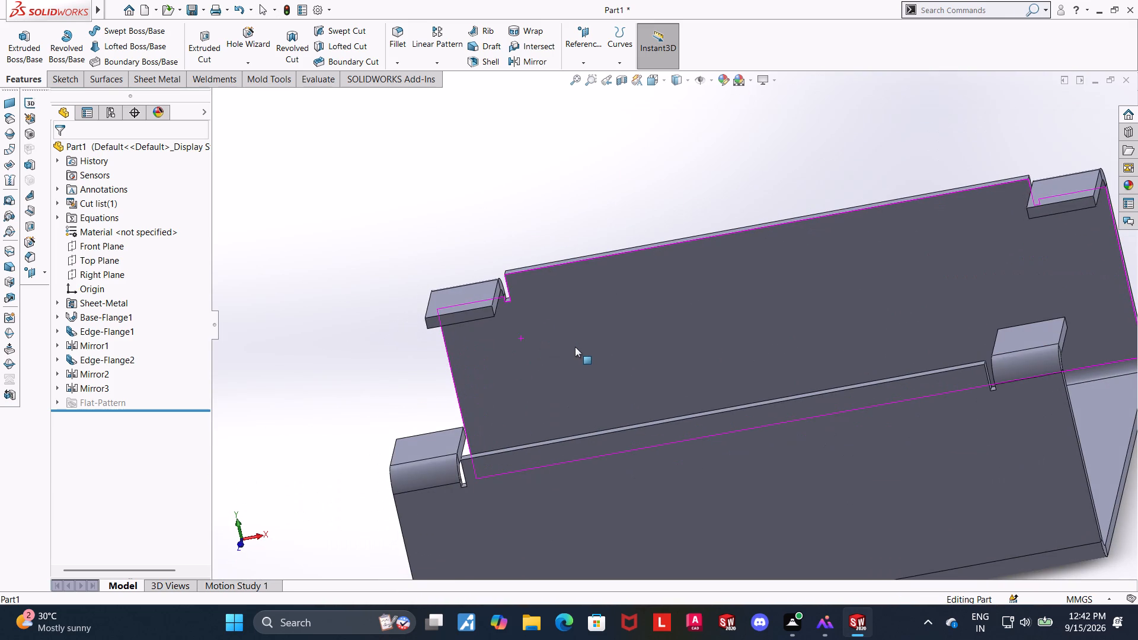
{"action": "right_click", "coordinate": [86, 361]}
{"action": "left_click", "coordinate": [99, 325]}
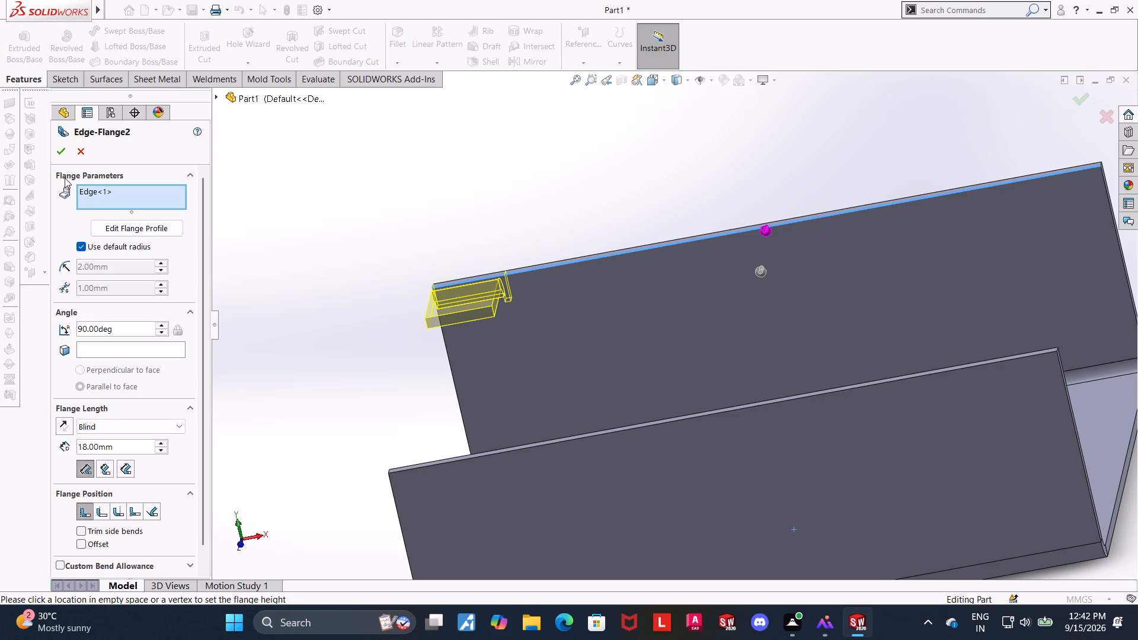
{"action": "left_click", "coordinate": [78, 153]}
Examine the whole U-shaped part and the free ends of its corner tabs from above and from the side.
{"action": "scroll", "coordinate": [578, 387], "scroll_direction": "up", "scroll_amount": 3}
{"action": "scroll", "coordinate": [553, 399], "scroll_direction": "down", "scroll_amount": 2}
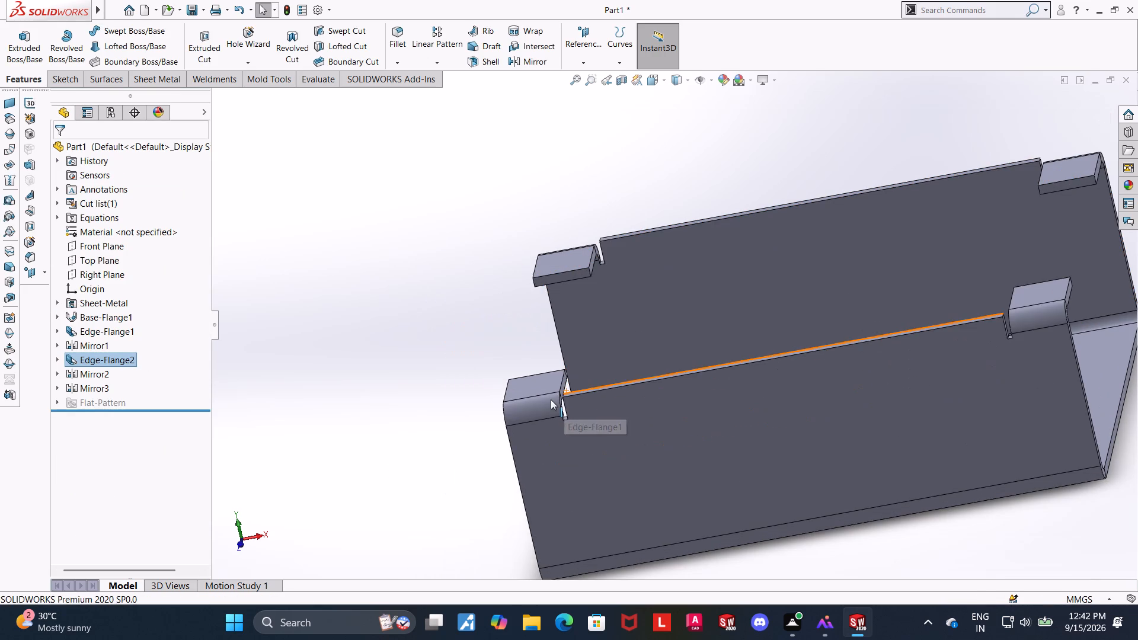
{"action": "scroll", "coordinate": [501, 449], "scroll_direction": "up", "scroll_amount": 2}
{"action": "middle_click_drag", "start_coordinate": [432, 386], "coordinate": [439, 463]}
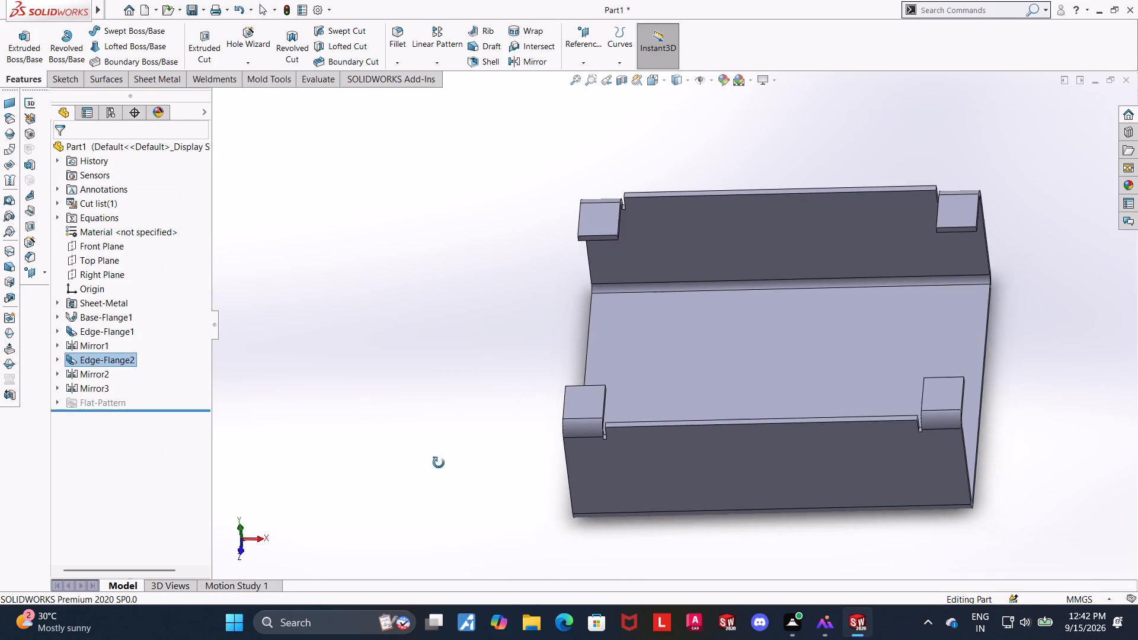
{"action": "middle_click_drag", "start_coordinate": [439, 463], "coordinate": [441, 504]}
{"action": "scroll", "coordinate": [850, 350], "scroll_direction": "down", "scroll_amount": 2}
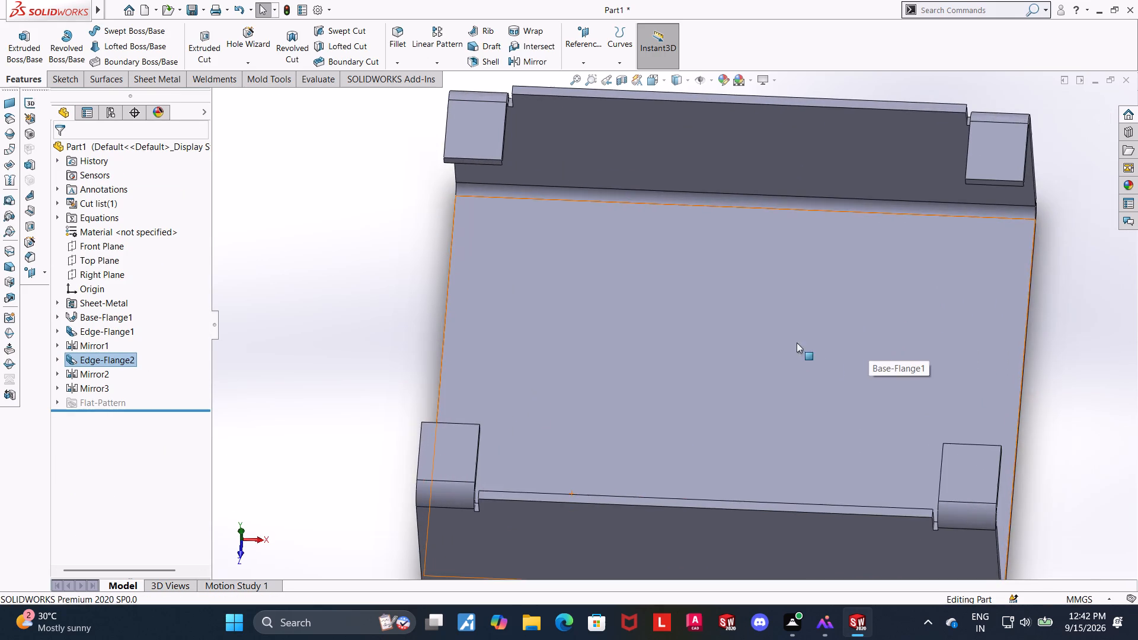
{"action": "middle_click_drag", "start_coordinate": [785, 325], "coordinate": [797, 385]}
{"action": "scroll", "coordinate": [768, 375], "scroll_direction": "up", "scroll_amount": 3}
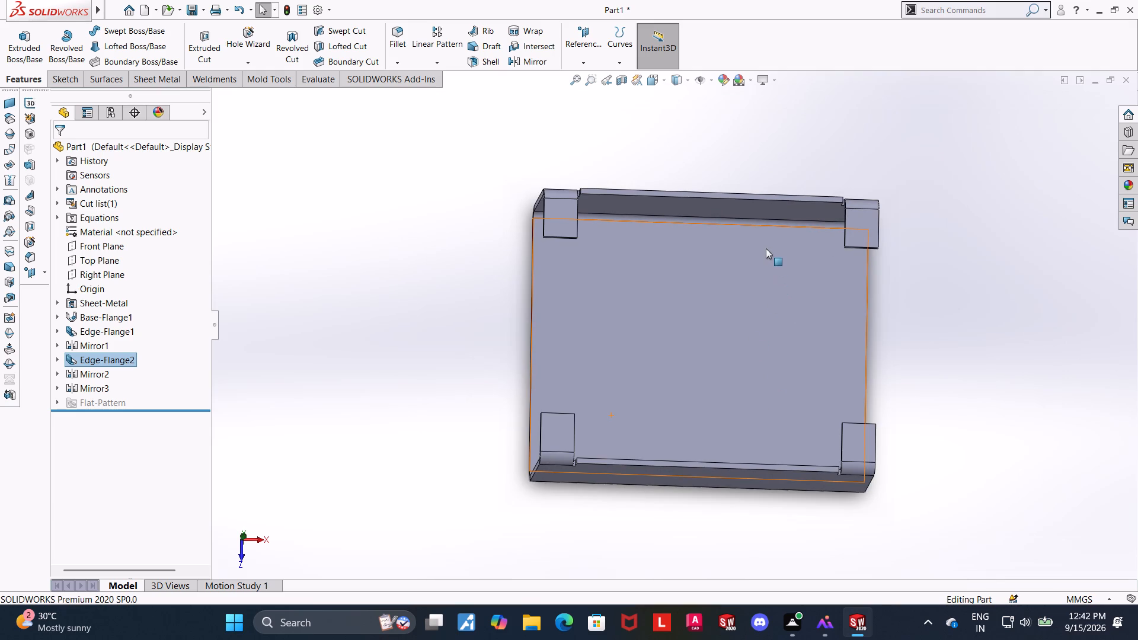
{"action": "scroll", "coordinate": [766, 248], "scroll_direction": "down", "scroll_amount": 1}
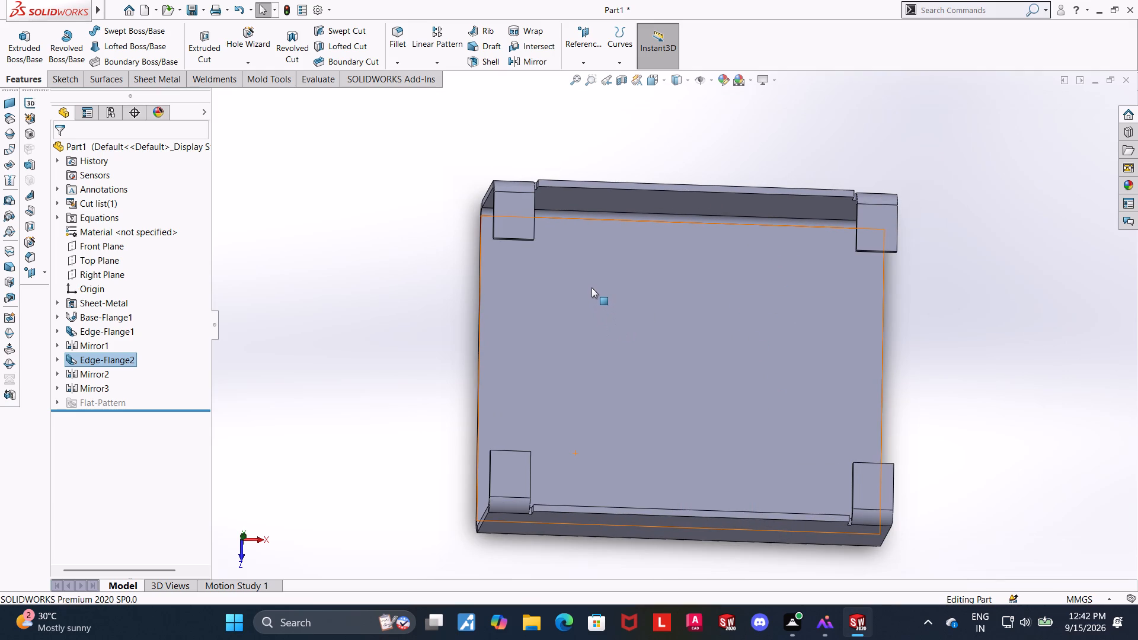
{"action": "middle_click_drag", "start_coordinate": [591, 285], "coordinate": [709, 256]}
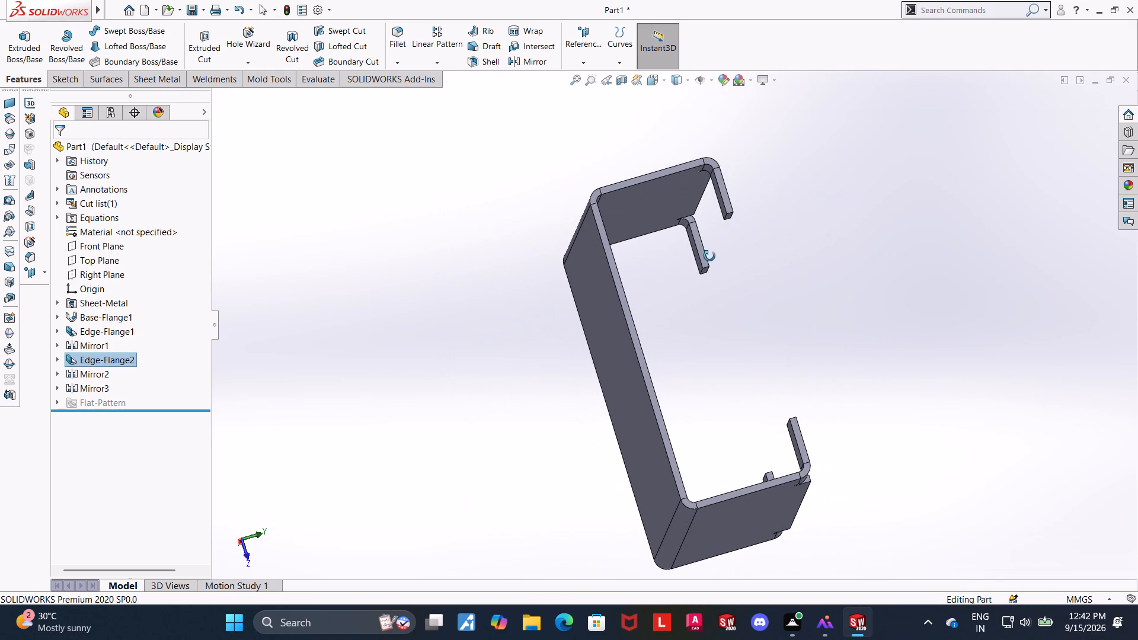
{"action": "middle_click_drag", "start_coordinate": [709, 256], "coordinate": [648, 248]}
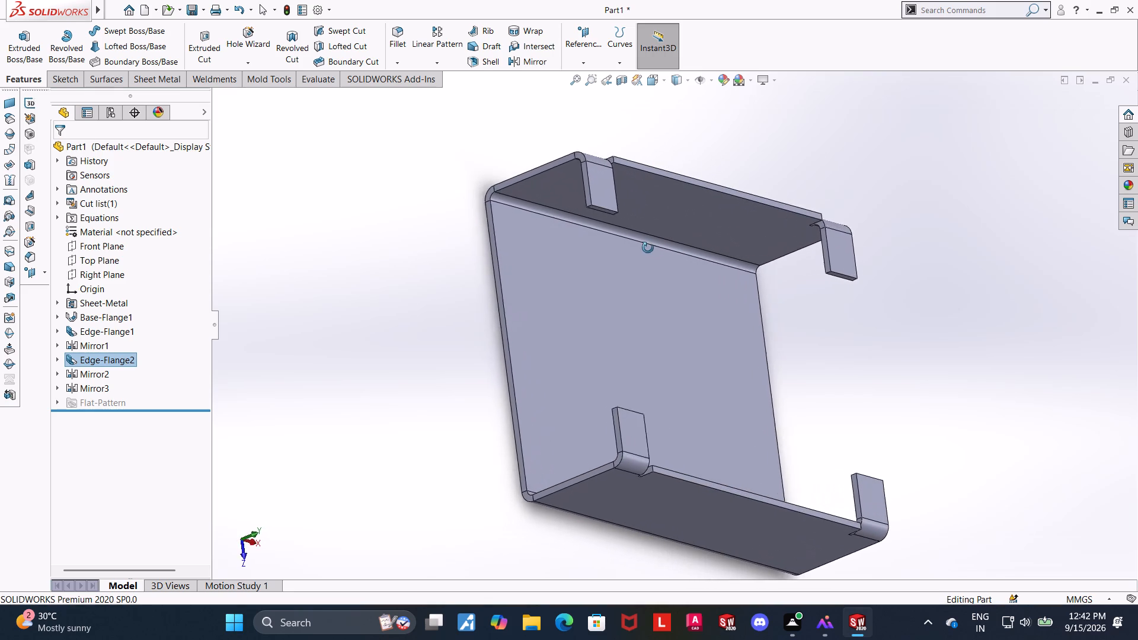
{"action": "middle_click_drag", "start_coordinate": [648, 248], "coordinate": [603, 231]}
{"action": "scroll", "coordinate": [613, 145], "scroll_direction": "down", "scroll_amount": 4}
{"action": "scroll", "coordinate": [547, 148], "scroll_direction": "down", "scroll_amount": 2}
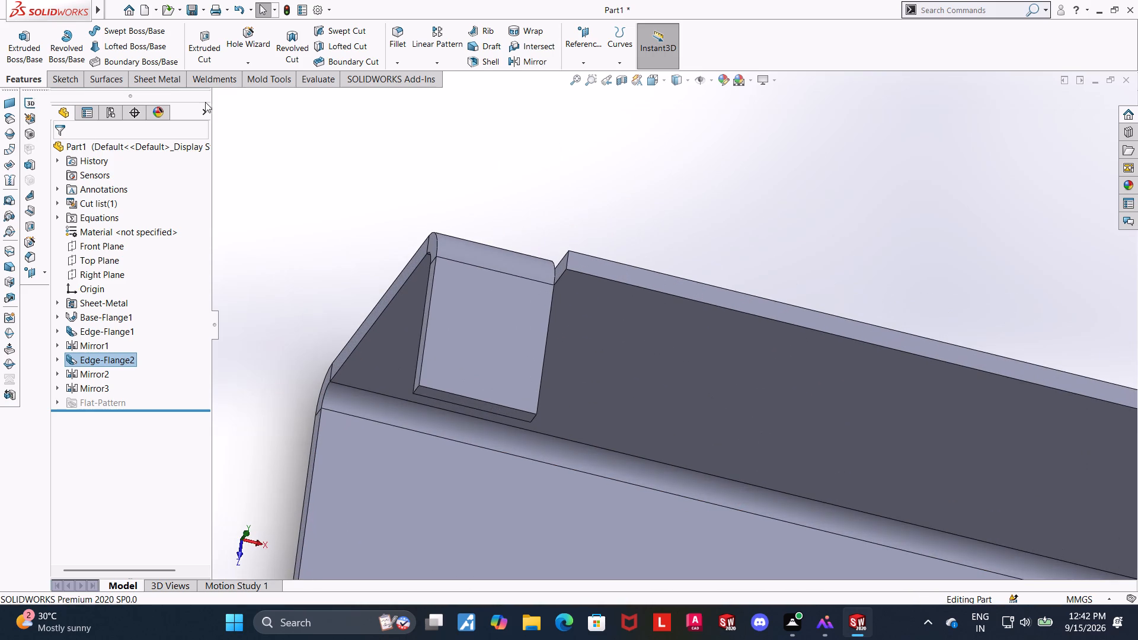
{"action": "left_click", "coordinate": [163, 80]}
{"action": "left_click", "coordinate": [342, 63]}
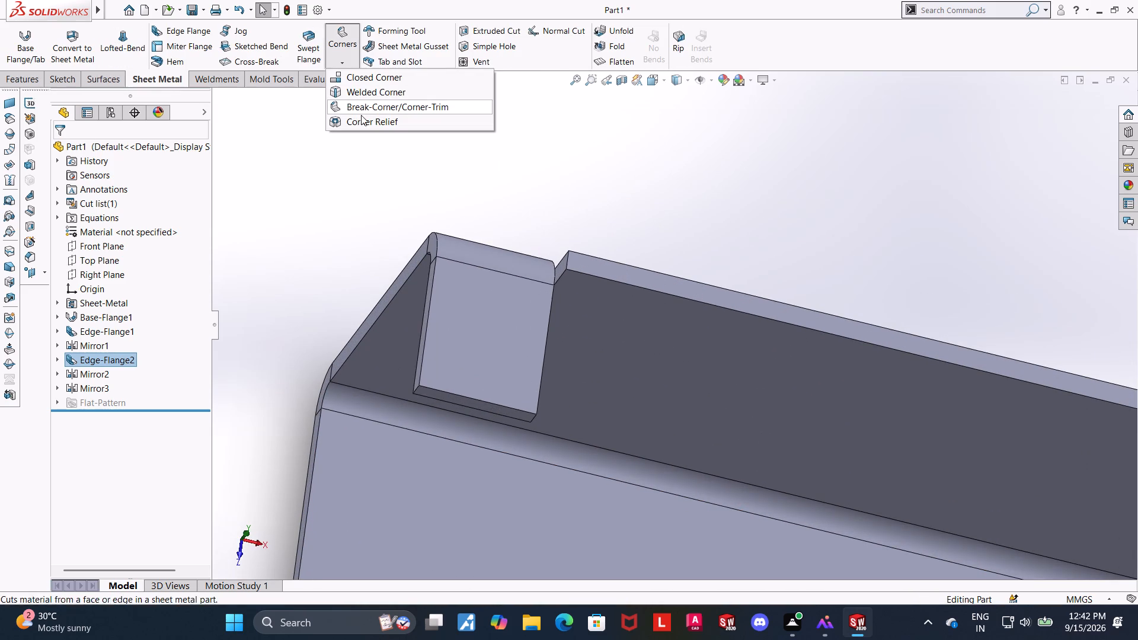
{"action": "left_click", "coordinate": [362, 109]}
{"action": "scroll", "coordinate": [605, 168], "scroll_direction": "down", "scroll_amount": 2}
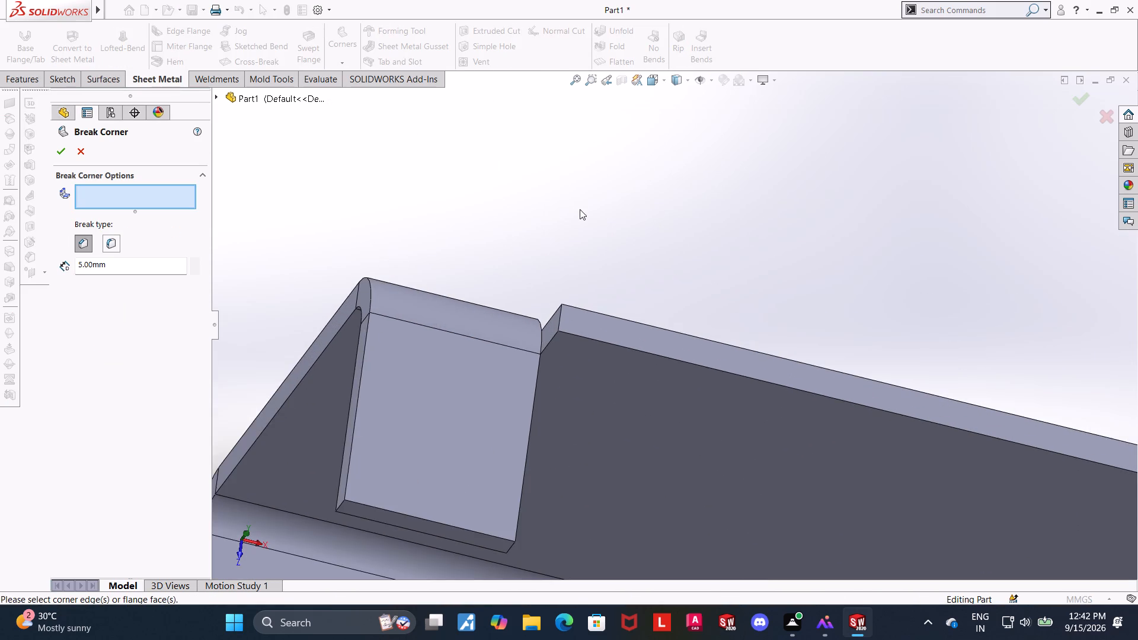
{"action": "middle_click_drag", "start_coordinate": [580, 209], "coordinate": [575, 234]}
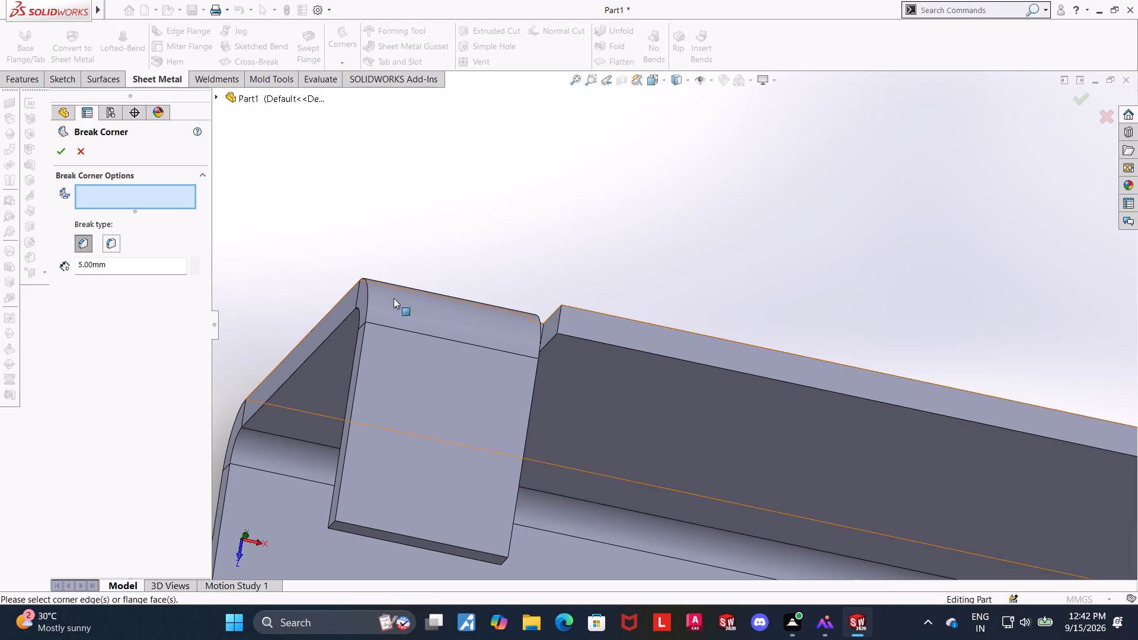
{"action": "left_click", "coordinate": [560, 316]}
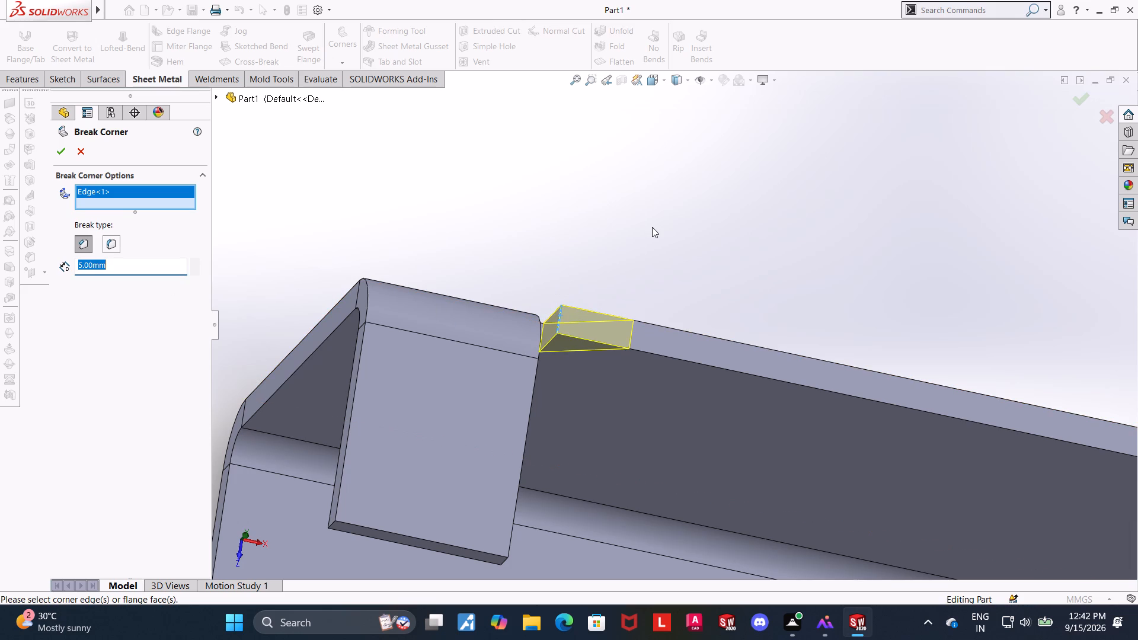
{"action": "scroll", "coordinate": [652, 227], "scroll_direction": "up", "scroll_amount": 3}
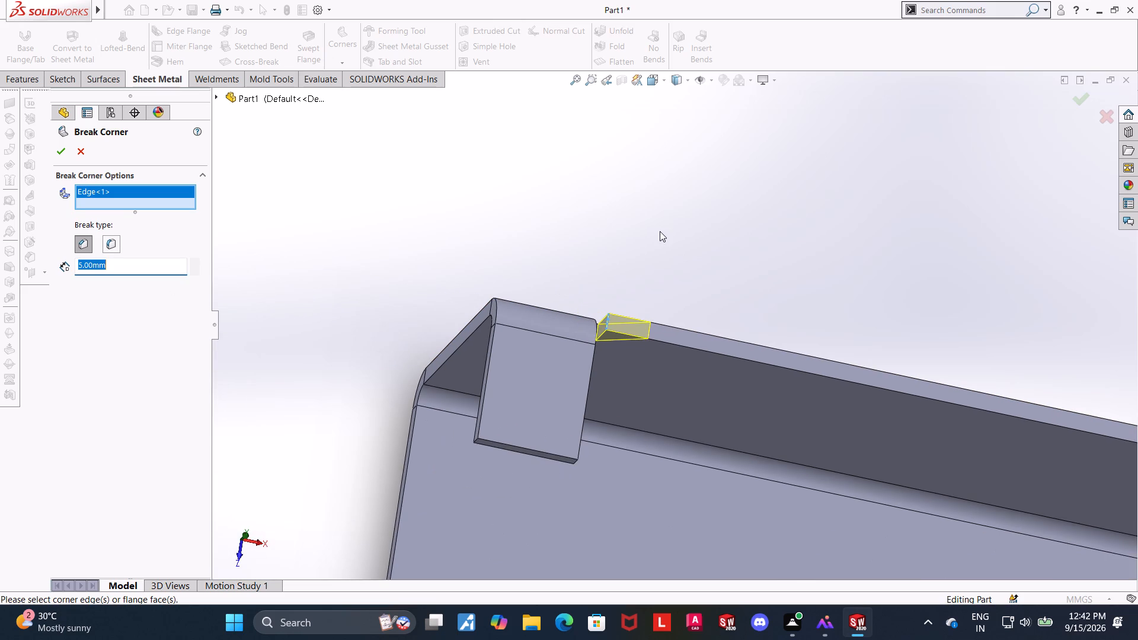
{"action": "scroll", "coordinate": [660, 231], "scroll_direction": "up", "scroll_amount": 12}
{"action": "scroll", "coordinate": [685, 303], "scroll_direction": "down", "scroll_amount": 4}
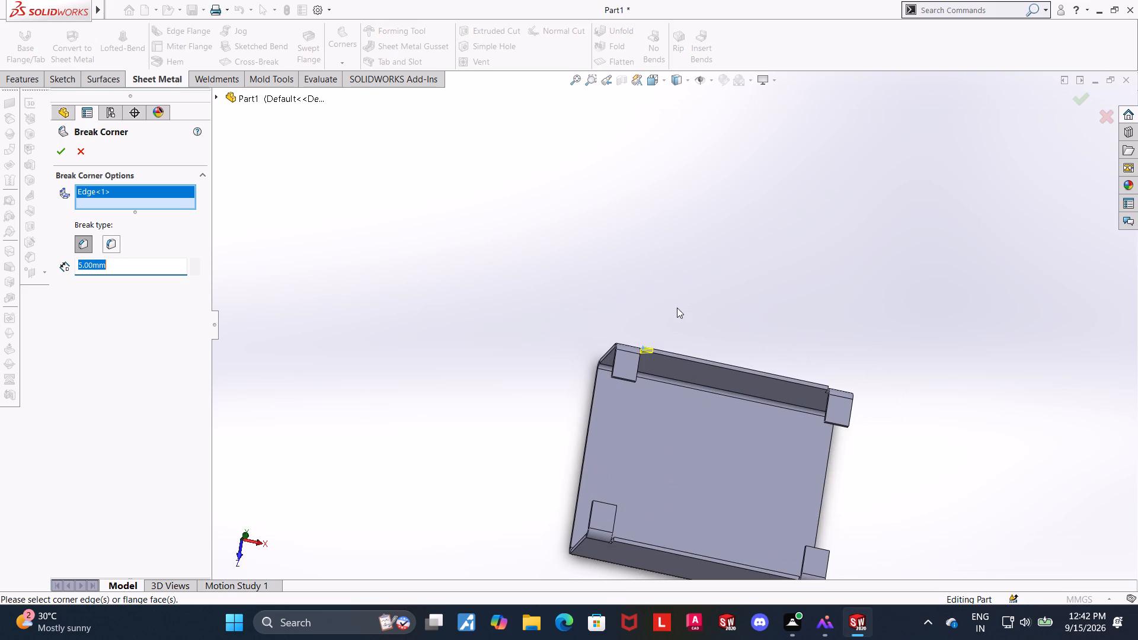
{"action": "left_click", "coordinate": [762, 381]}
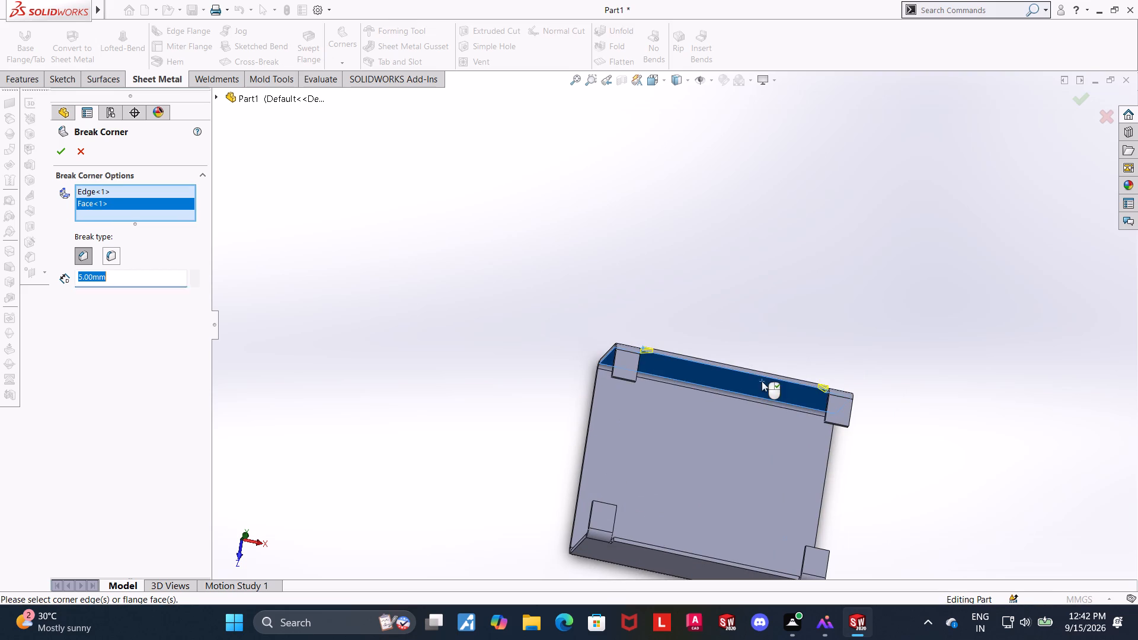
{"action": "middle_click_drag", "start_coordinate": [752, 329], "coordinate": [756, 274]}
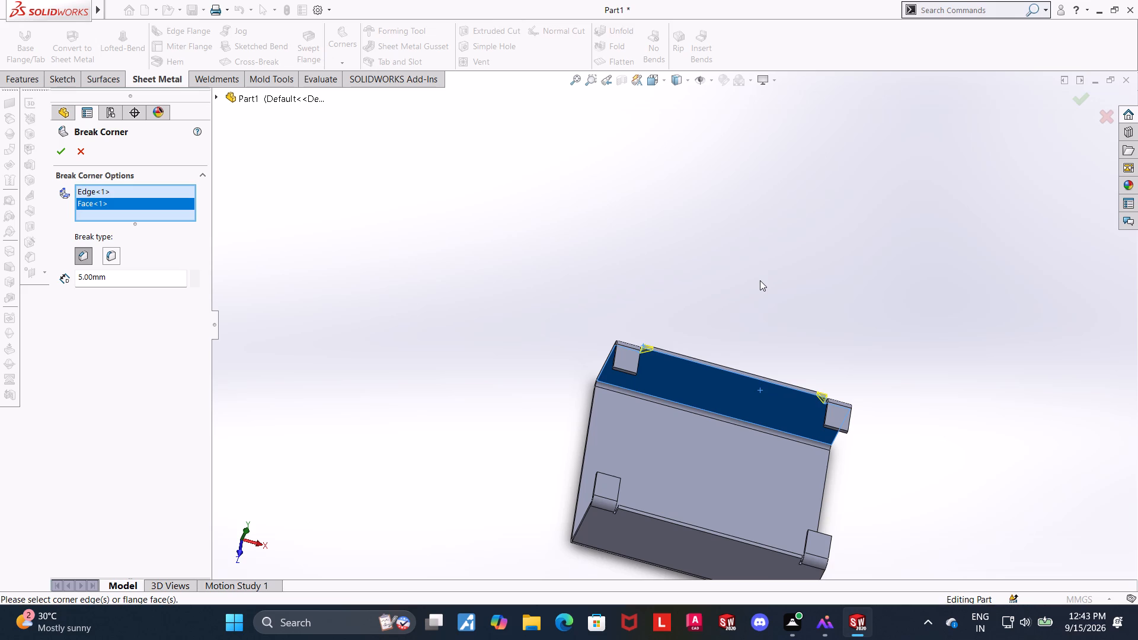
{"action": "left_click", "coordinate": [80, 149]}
Chamfer both free corners of the rear flange's Edge-Flange2 tab with a 3.5 mm Break Corner on its face.
{"action": "scroll", "coordinate": [635, 386], "scroll_direction": "down", "scroll_amount": 4}
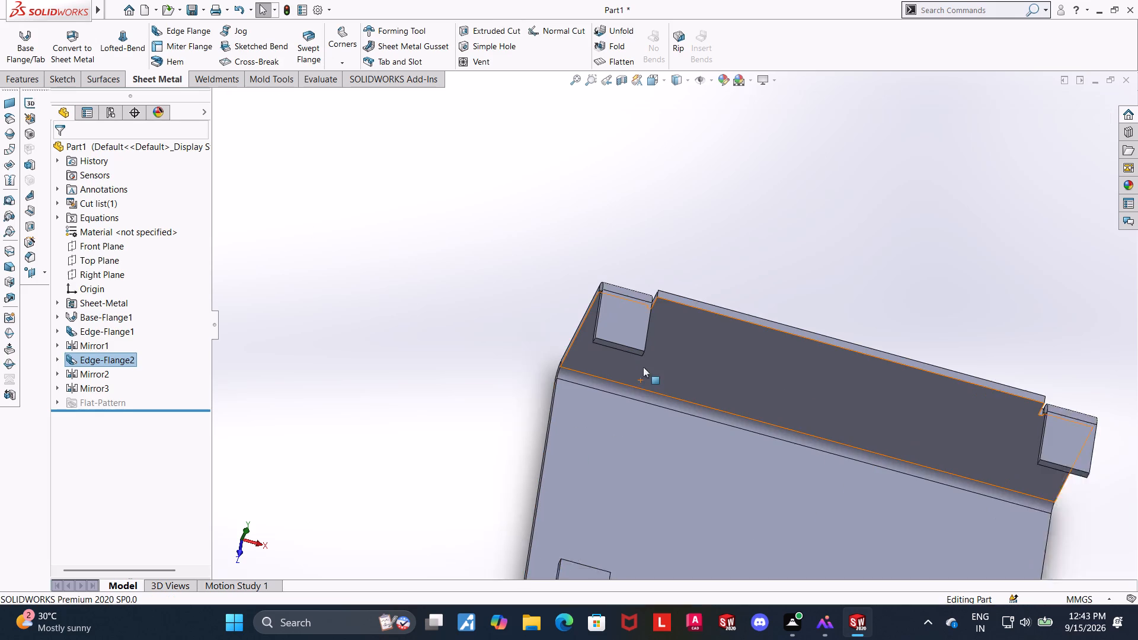
{"action": "scroll", "coordinate": [643, 367], "scroll_direction": "down", "scroll_amount": 1}
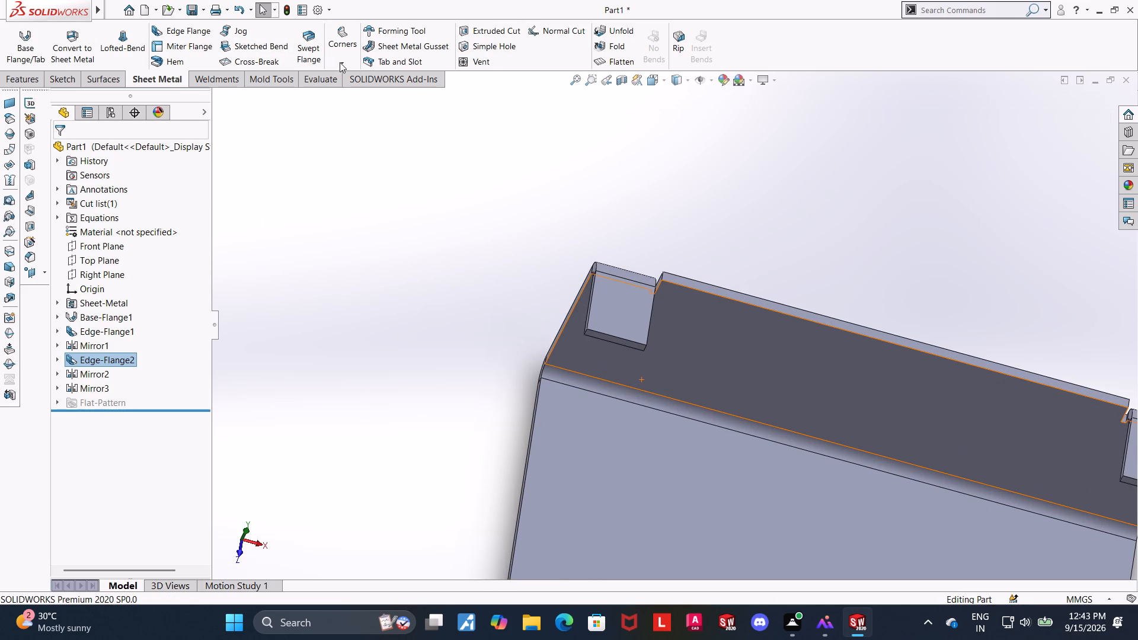
{"action": "left_click", "coordinate": [340, 62]}
{"action": "left_click", "coordinate": [365, 110]}
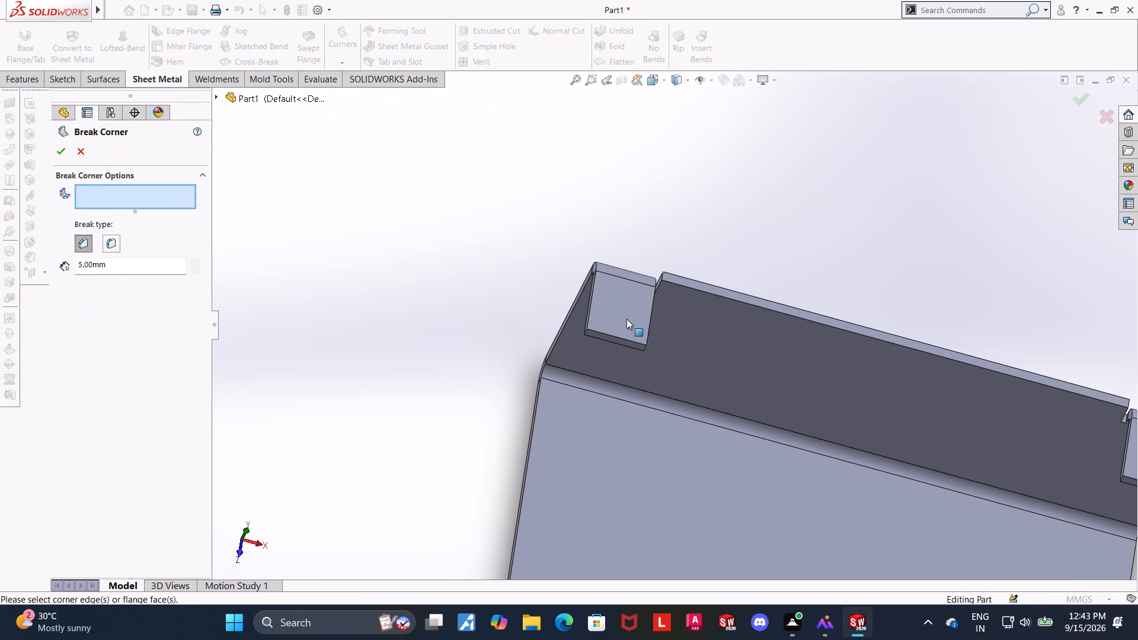
{"action": "left_click", "coordinate": [626, 319]}
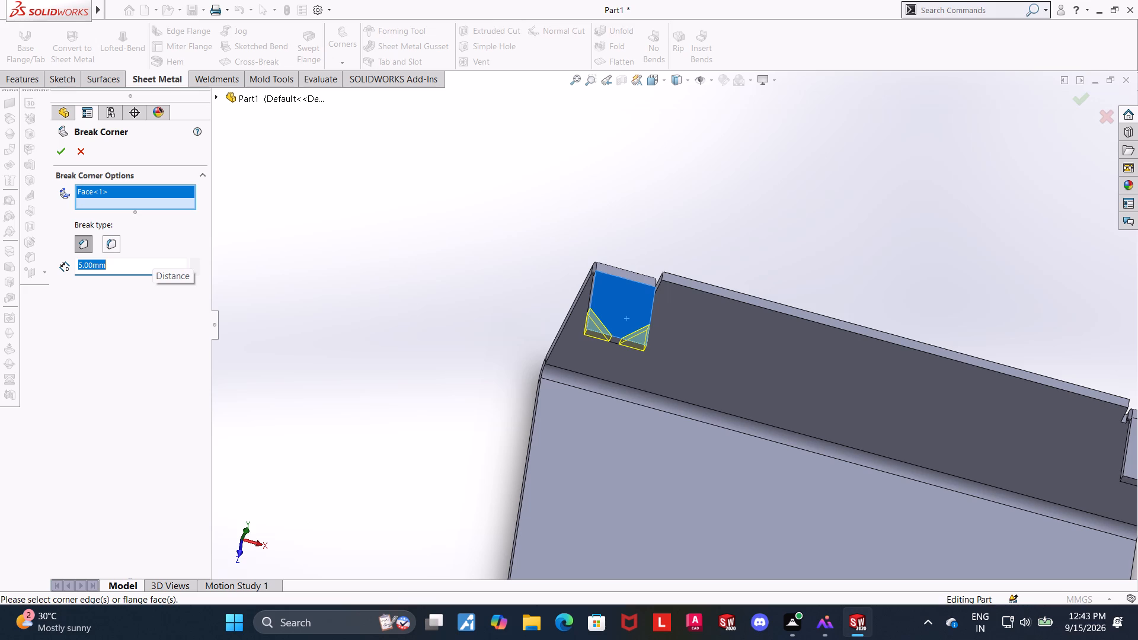
{"action": "type", "text": "3.5"}
{"action": "key", "text": "Return"}
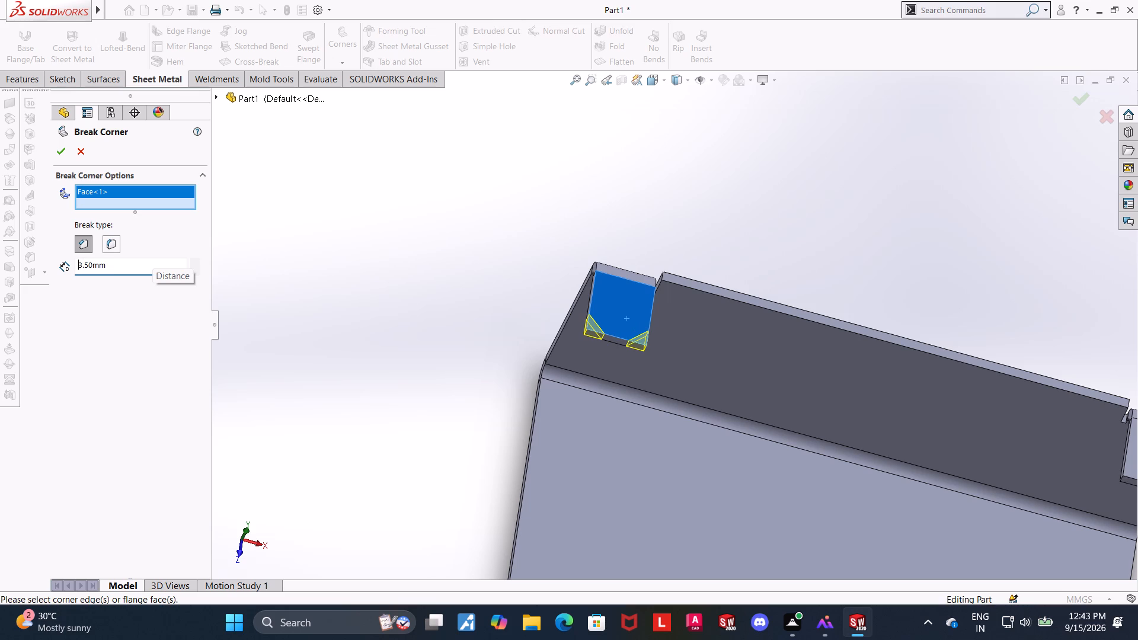
{"action": "left_click", "coordinate": [56, 156]}
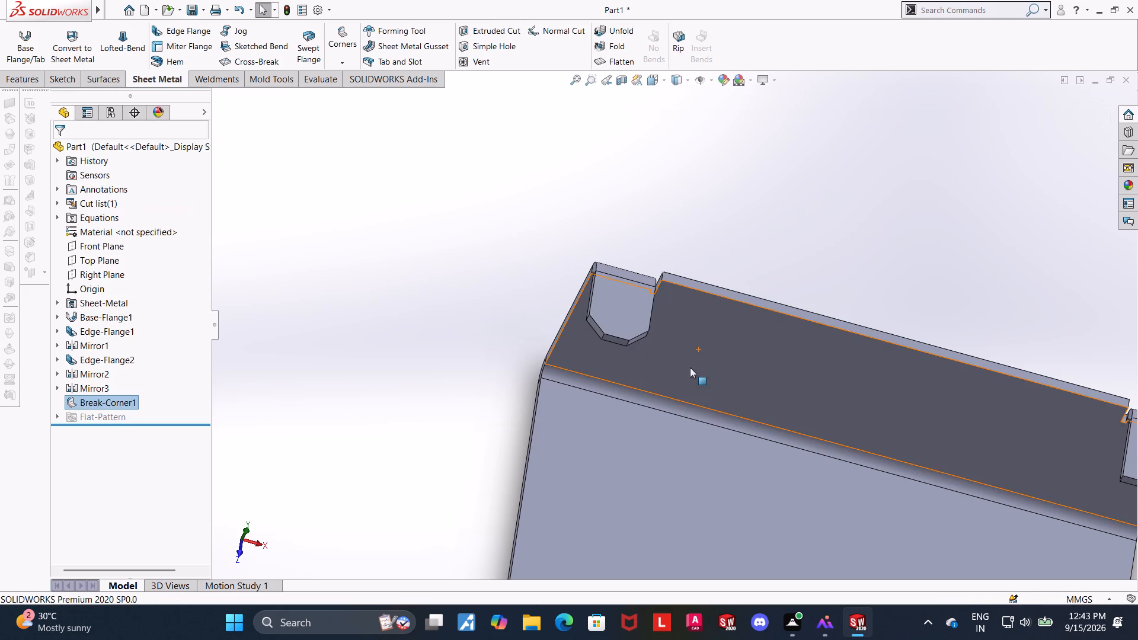
Chamfer the free corners of the three remaining tabs with one 3.5 mm Break Corner applied to their faces.
{"action": "scroll", "coordinate": [580, 365], "scroll_direction": "up", "scroll_amount": 6}
{"action": "left_click", "coordinate": [938, 359]}
{"action": "scroll", "coordinate": [708, 313], "scroll_direction": "down", "scroll_amount": 6}
{"action": "middle_click_drag", "start_coordinate": [667, 271], "coordinate": [653, 285]}
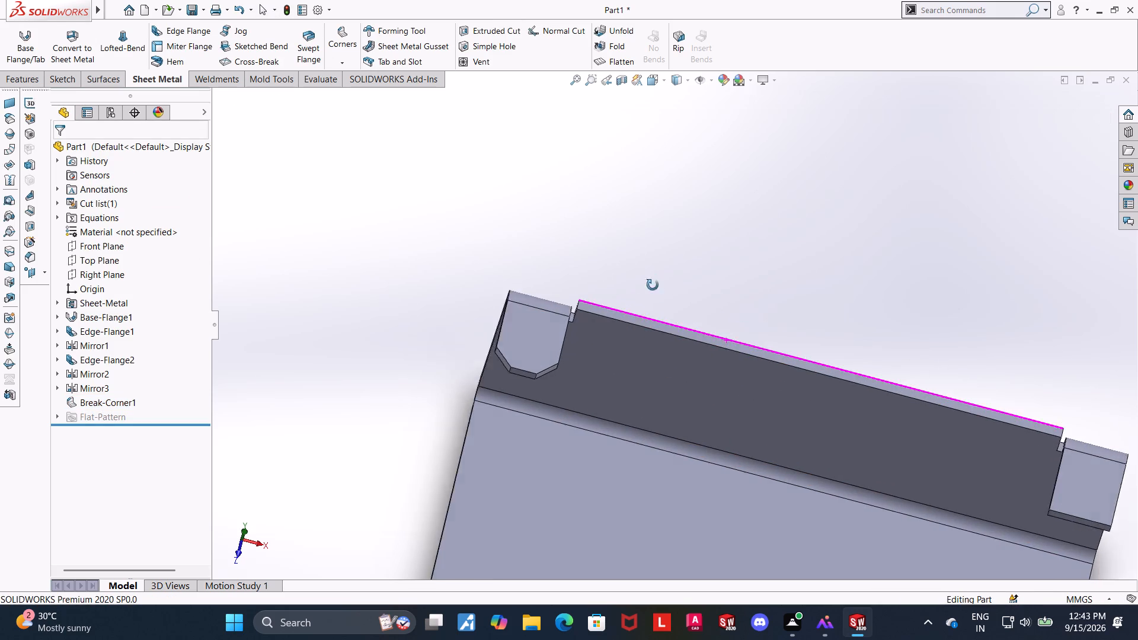
{"action": "middle_click_drag", "start_coordinate": [653, 285], "coordinate": [646, 292]}
{"action": "scroll", "coordinate": [496, 370], "scroll_direction": "down", "scroll_amount": 4}
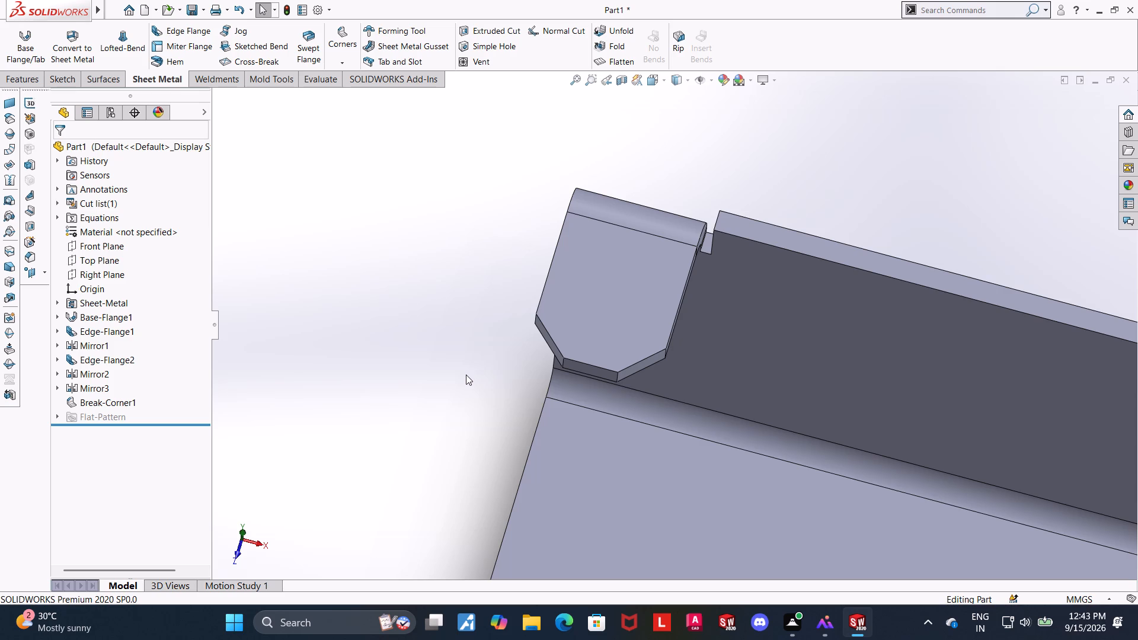
{"action": "scroll", "coordinate": [466, 375], "scroll_direction": "up", "scroll_amount": 8}
{"action": "scroll", "coordinate": [968, 491], "scroll_direction": "down", "scroll_amount": 2}
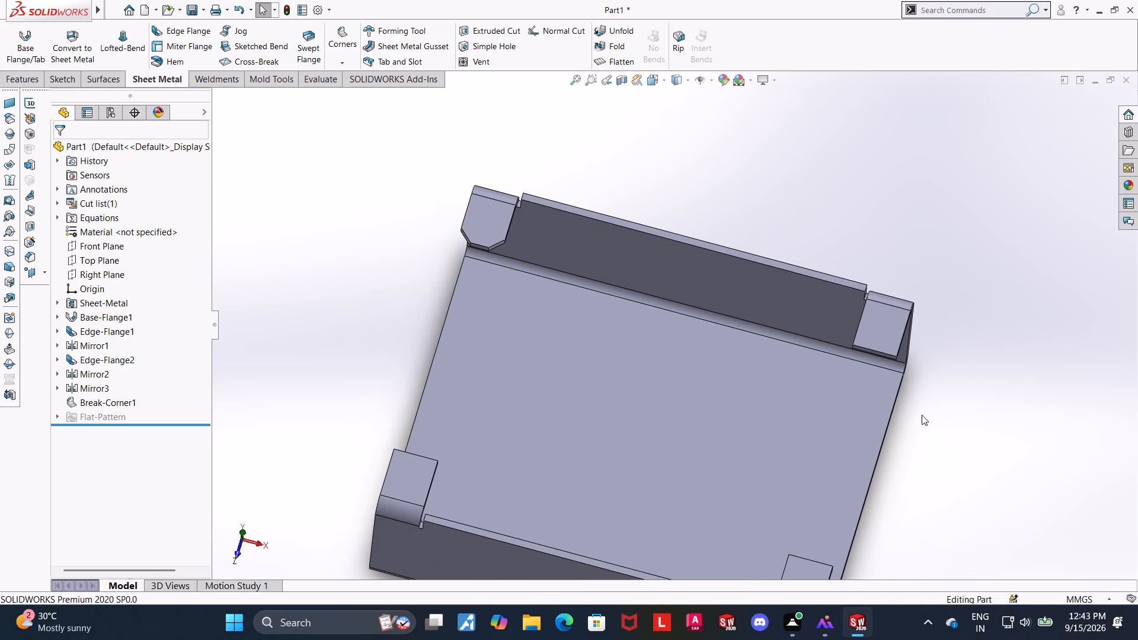
{"action": "left_click", "coordinate": [335, 65]}
{"action": "left_click", "coordinate": [360, 108]}
{"action": "left_click", "coordinate": [891, 329]}
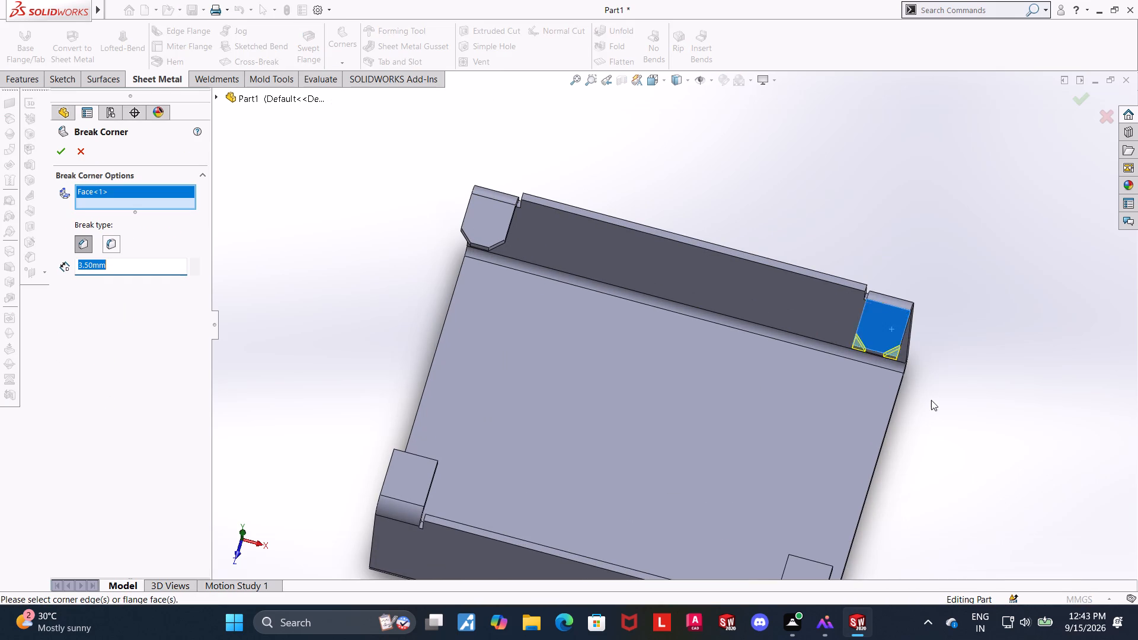
{"action": "scroll", "coordinate": [931, 401], "scroll_direction": "up", "scroll_amount": 3}
{"action": "scroll", "coordinate": [749, 491], "scroll_direction": "down", "scroll_amount": 3}
{"action": "left_click", "coordinate": [731, 430]}
{"action": "left_click", "coordinate": [321, 322]}
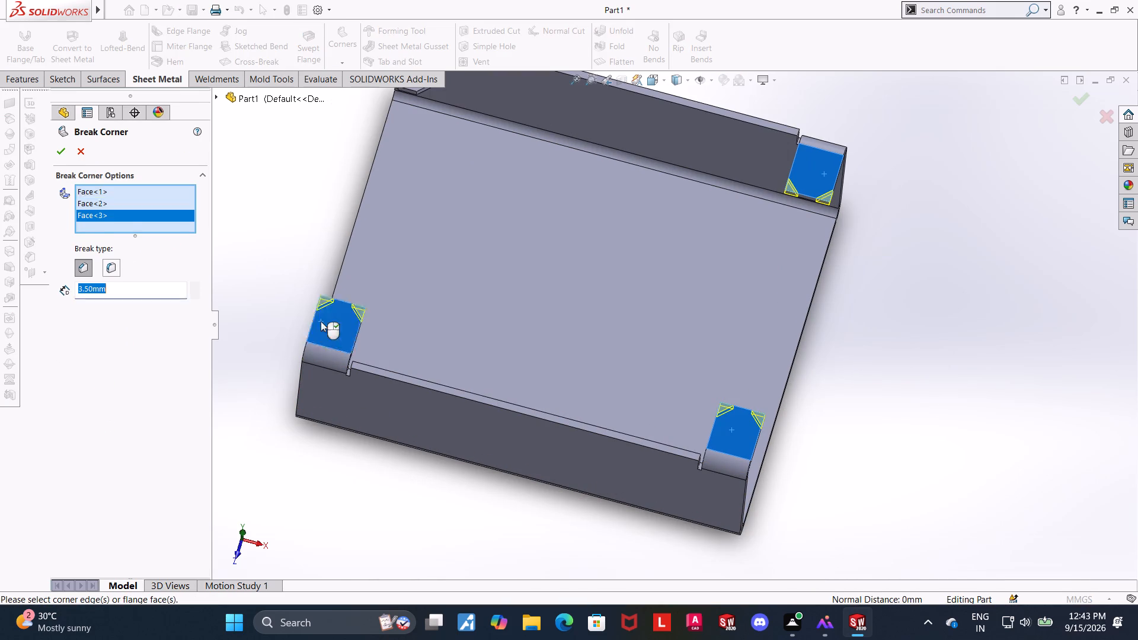
{"action": "left_click", "coordinate": [61, 153]}
{"action": "left_click", "coordinate": [941, 352]}
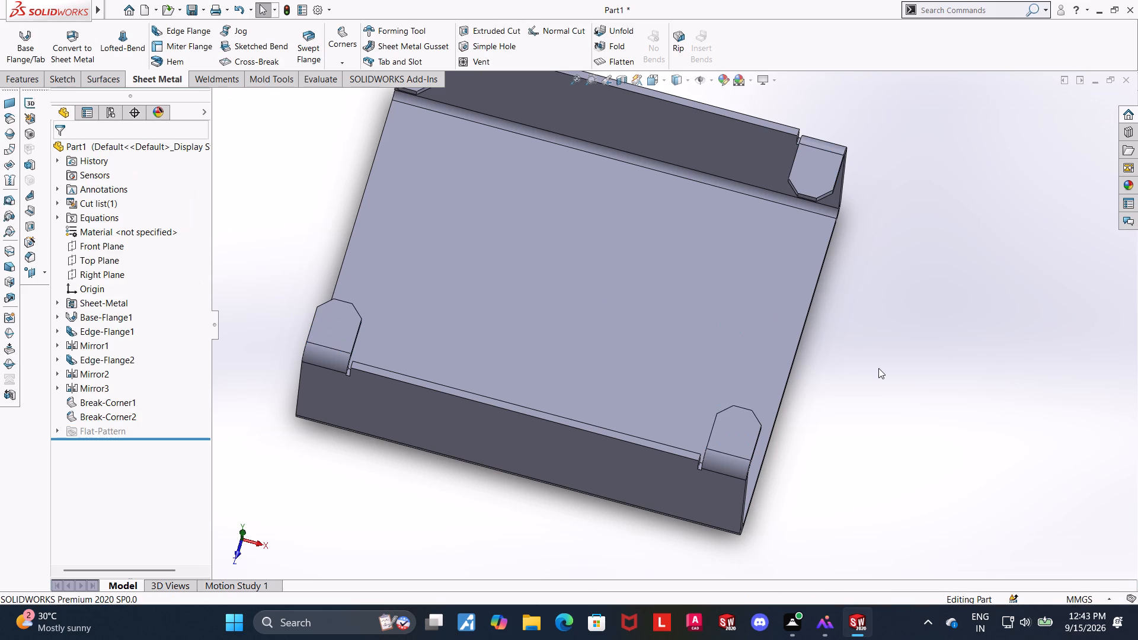
Inspect the chamfered tabs and the U-shaped profile from above, in side profile and close up.
{"action": "scroll", "coordinate": [877, 368], "scroll_direction": "up", "scroll_amount": 6}
{"action": "scroll", "coordinate": [691, 299], "scroll_direction": "down", "scroll_amount": 2}
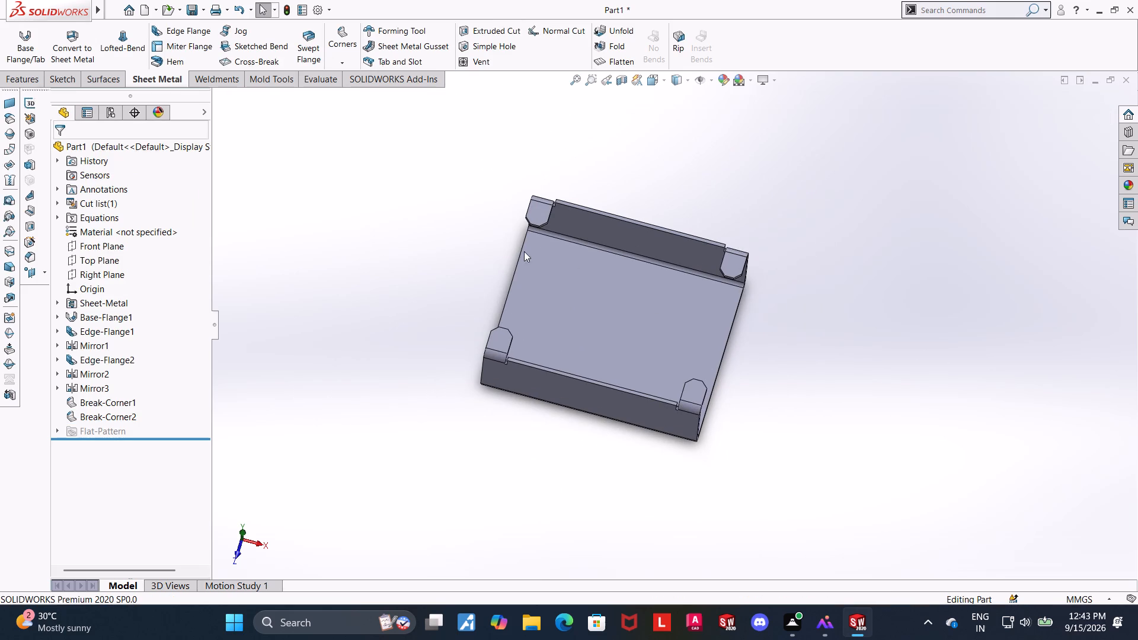
{"action": "scroll", "coordinate": [605, 209], "scroll_direction": "down", "scroll_amount": 5}
{"action": "middle_click_drag", "start_coordinate": [576, 208], "coordinate": [583, 204]}
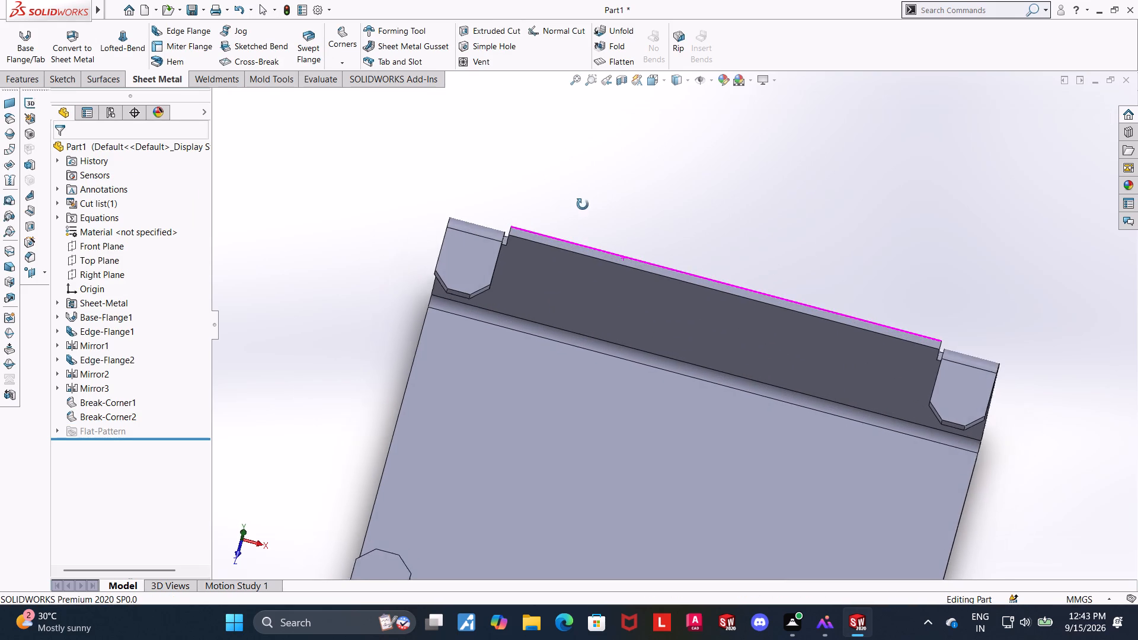
{"action": "middle_click_drag", "start_coordinate": [583, 204], "coordinate": [590, 187]}
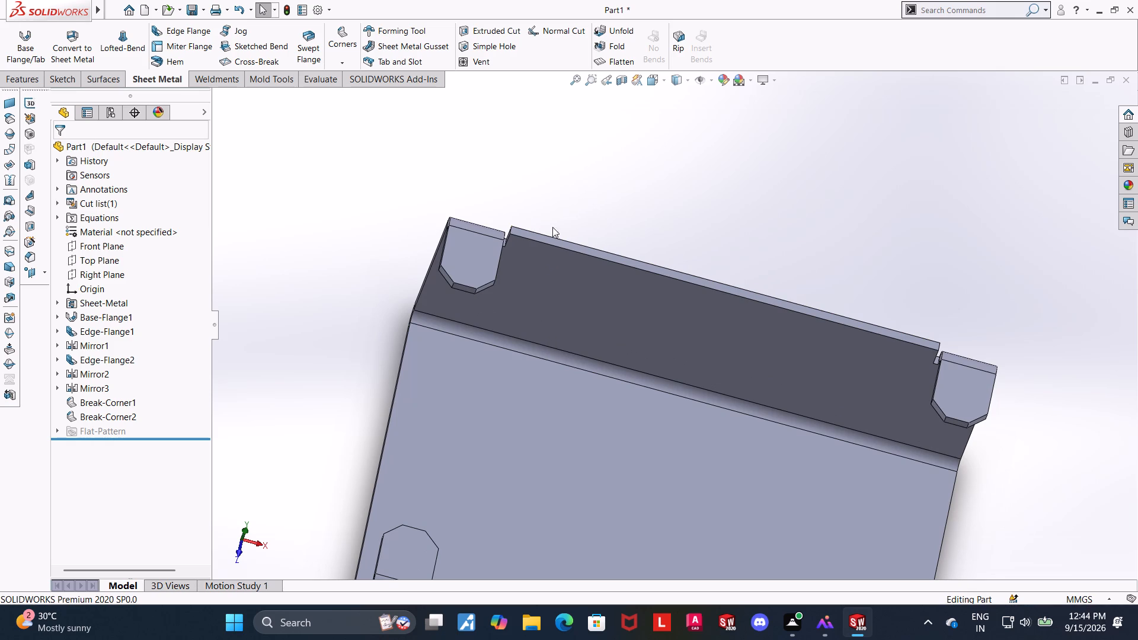
{"action": "scroll", "coordinate": [469, 285], "scroll_direction": "up", "scroll_amount": 6}
{"action": "scroll", "coordinate": [642, 338], "scroll_direction": "down", "scroll_amount": 3}
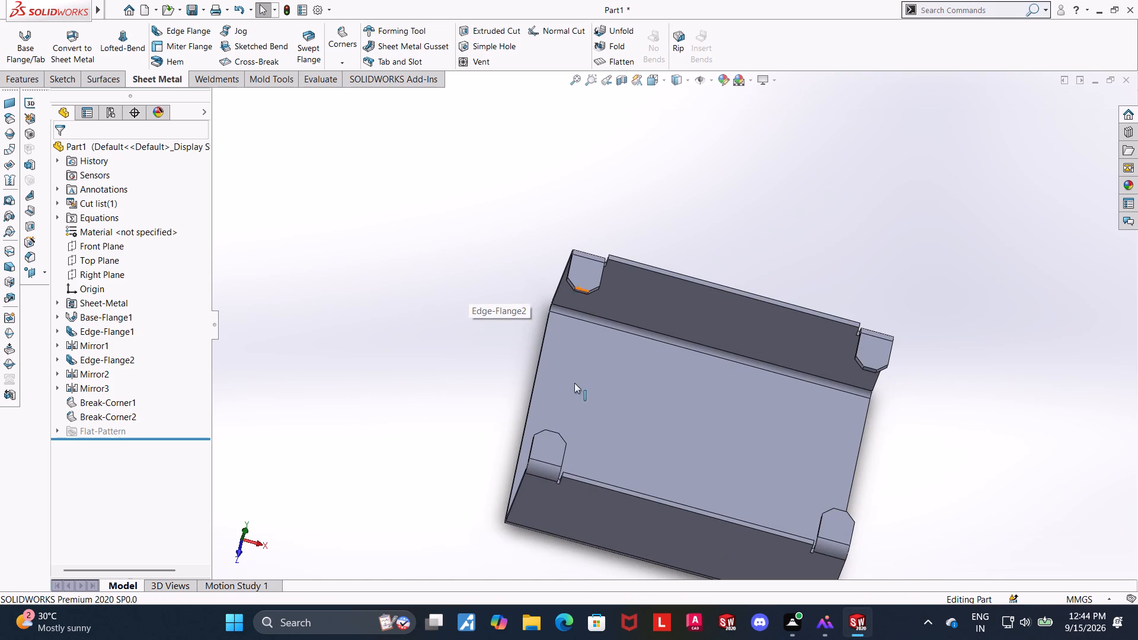
{"action": "middle_click_drag", "start_coordinate": [455, 353], "coordinate": [528, 288]}
{"action": "scroll", "coordinate": [458, 343], "scroll_direction": "up", "scroll_amount": 1}
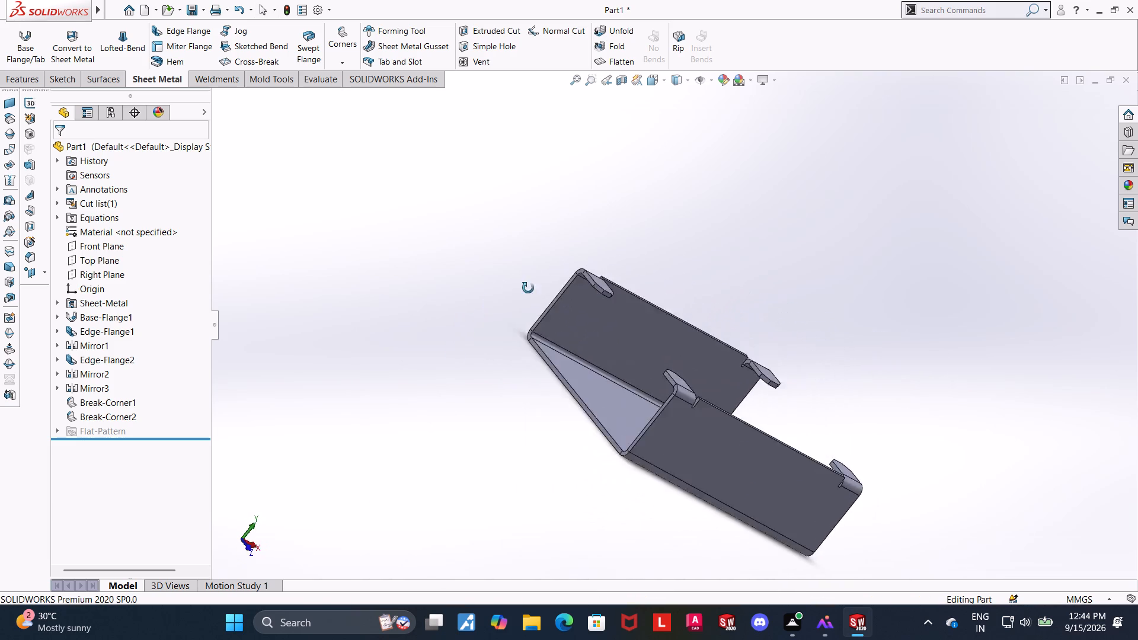
{"action": "middle_click_drag", "start_coordinate": [528, 288], "coordinate": [578, 344]}
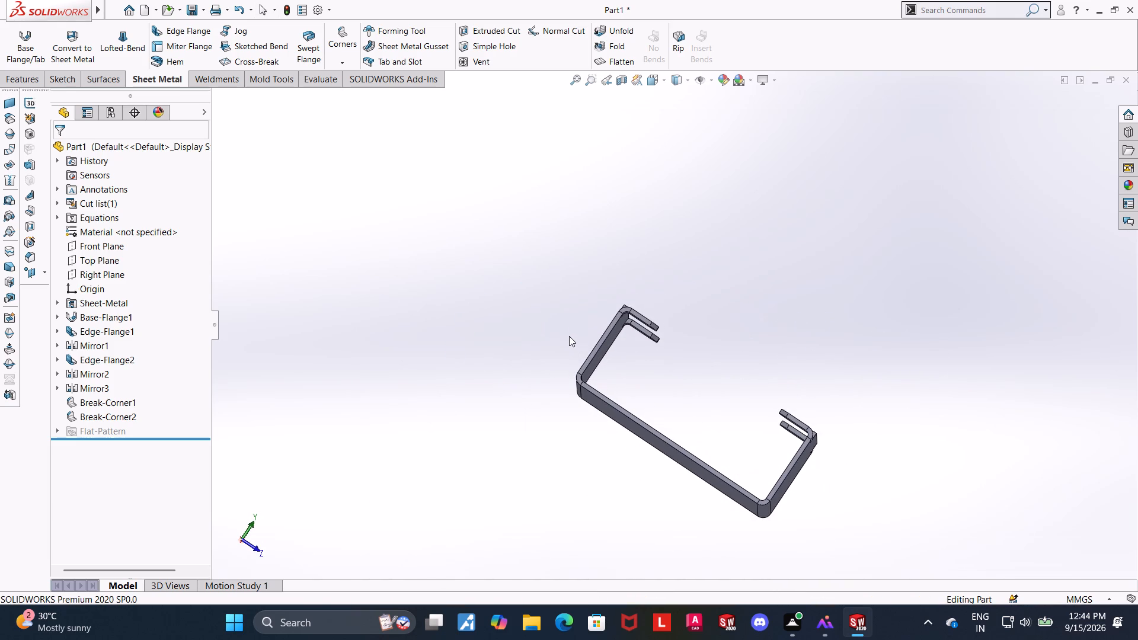
{"action": "middle_click_drag", "start_coordinate": [561, 336], "coordinate": [466, 293]}
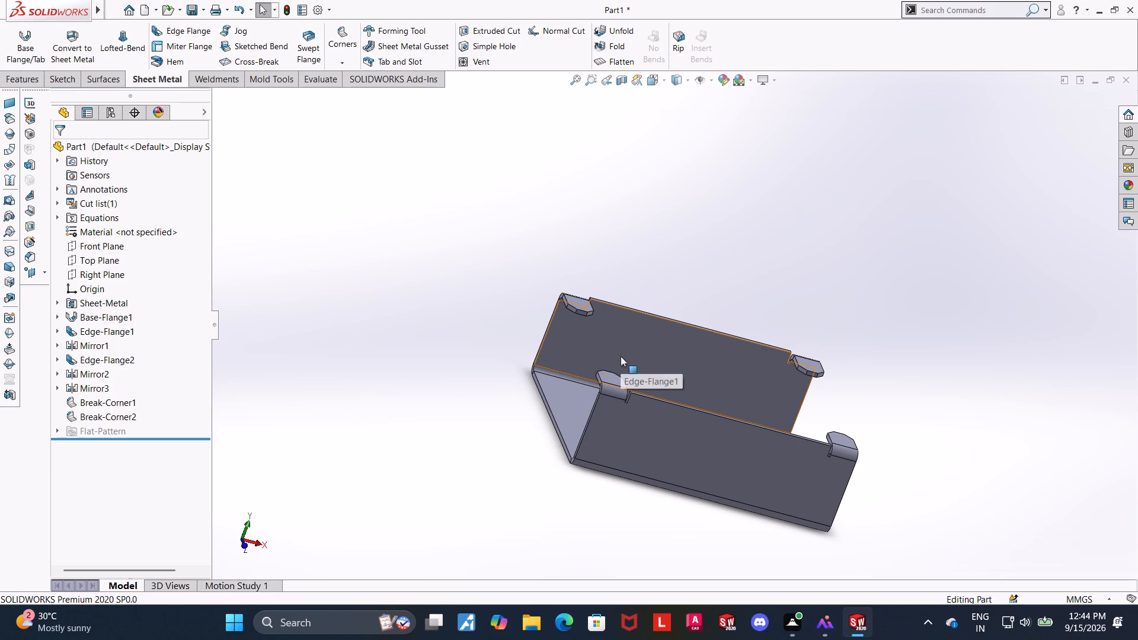
{"action": "scroll", "coordinate": [1012, 461], "scroll_direction": "down", "scroll_amount": 4}
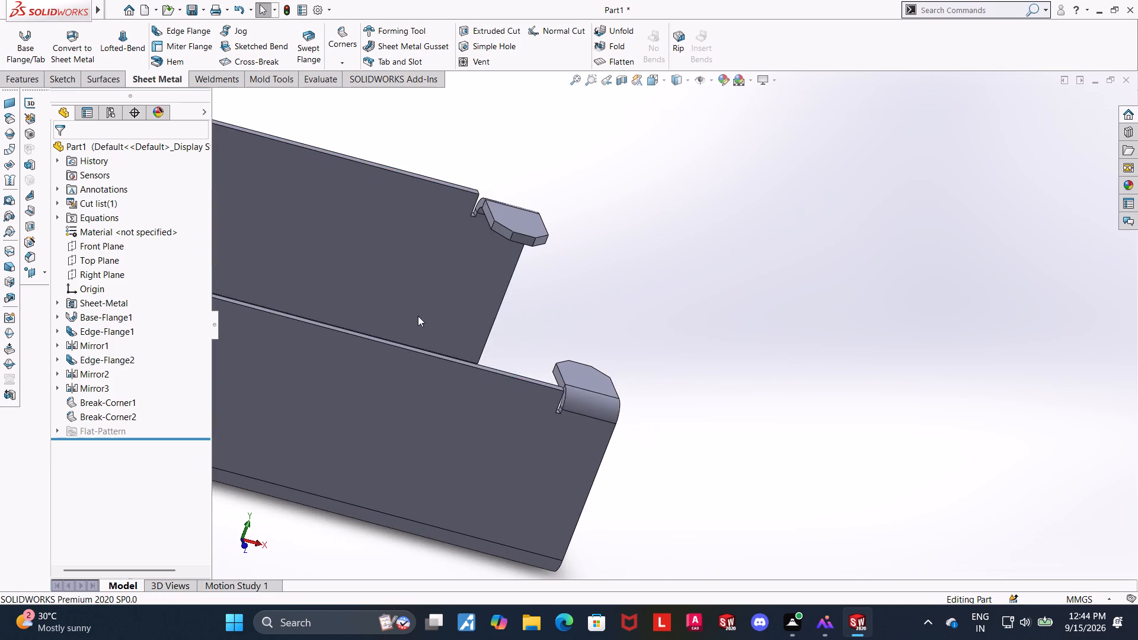
{"action": "scroll", "coordinate": [447, 334], "scroll_direction": "up", "scroll_amount": 6}
{"action": "scroll", "coordinate": [520, 304], "scroll_direction": "down", "scroll_amount": 7}
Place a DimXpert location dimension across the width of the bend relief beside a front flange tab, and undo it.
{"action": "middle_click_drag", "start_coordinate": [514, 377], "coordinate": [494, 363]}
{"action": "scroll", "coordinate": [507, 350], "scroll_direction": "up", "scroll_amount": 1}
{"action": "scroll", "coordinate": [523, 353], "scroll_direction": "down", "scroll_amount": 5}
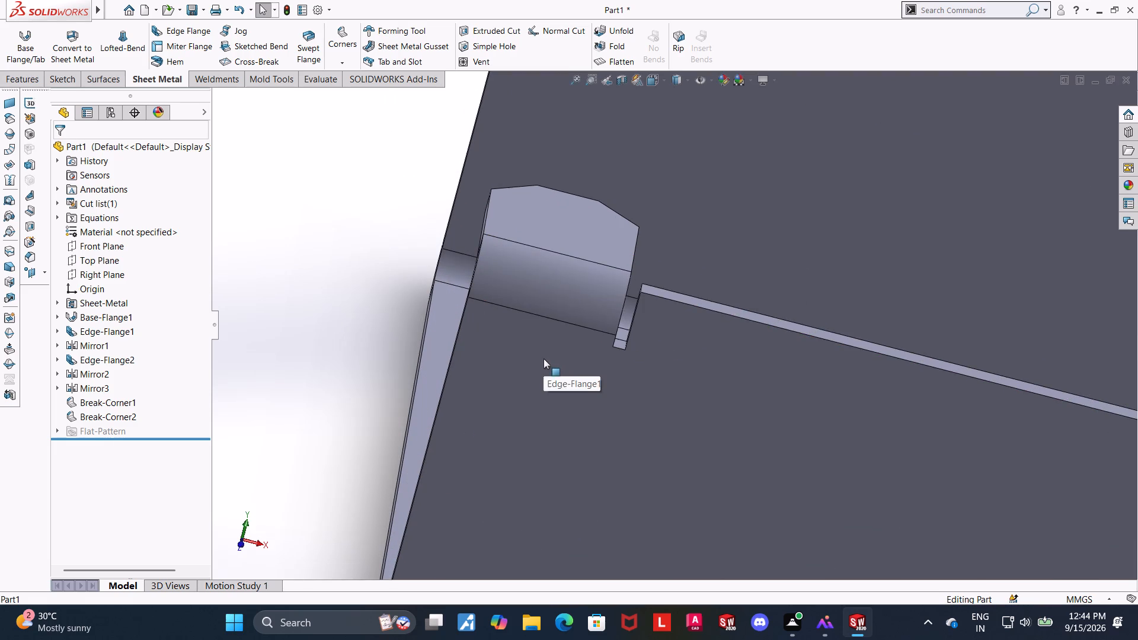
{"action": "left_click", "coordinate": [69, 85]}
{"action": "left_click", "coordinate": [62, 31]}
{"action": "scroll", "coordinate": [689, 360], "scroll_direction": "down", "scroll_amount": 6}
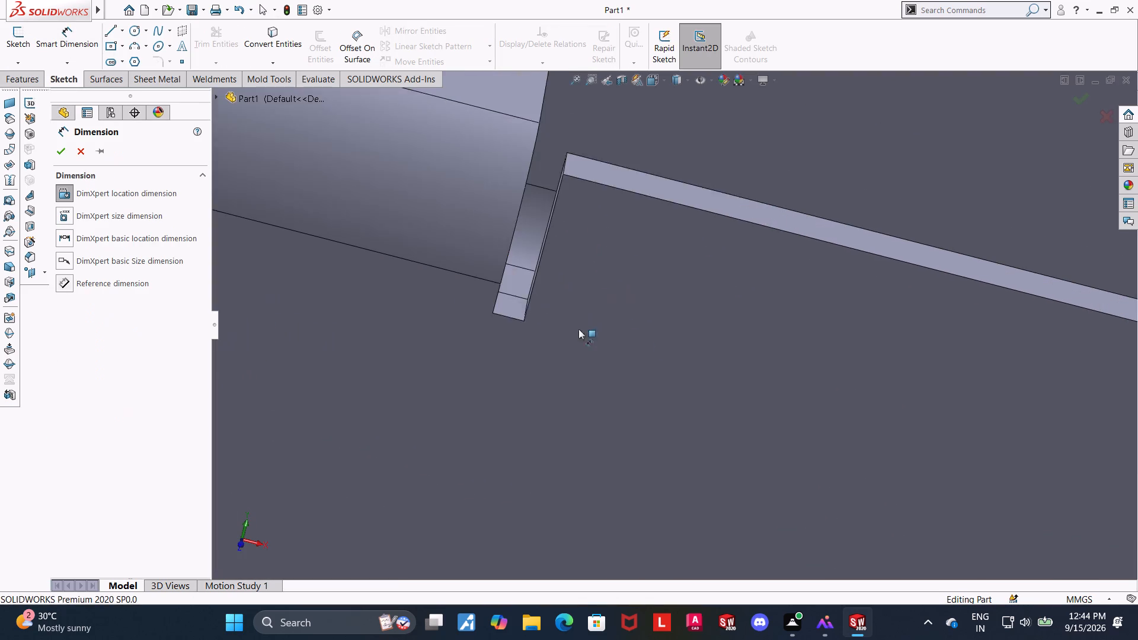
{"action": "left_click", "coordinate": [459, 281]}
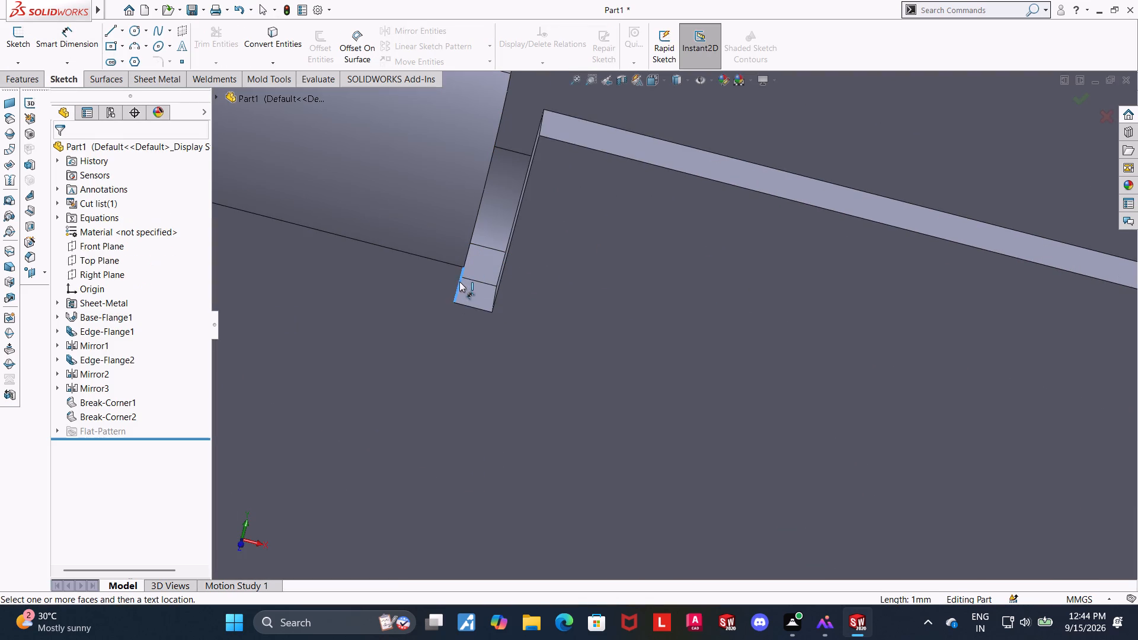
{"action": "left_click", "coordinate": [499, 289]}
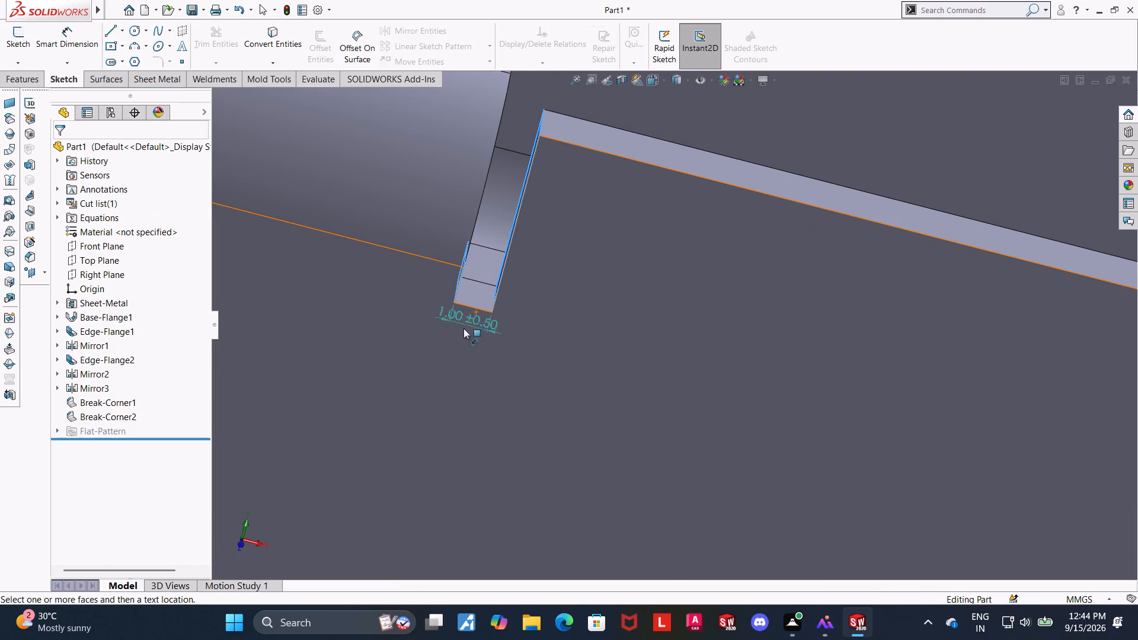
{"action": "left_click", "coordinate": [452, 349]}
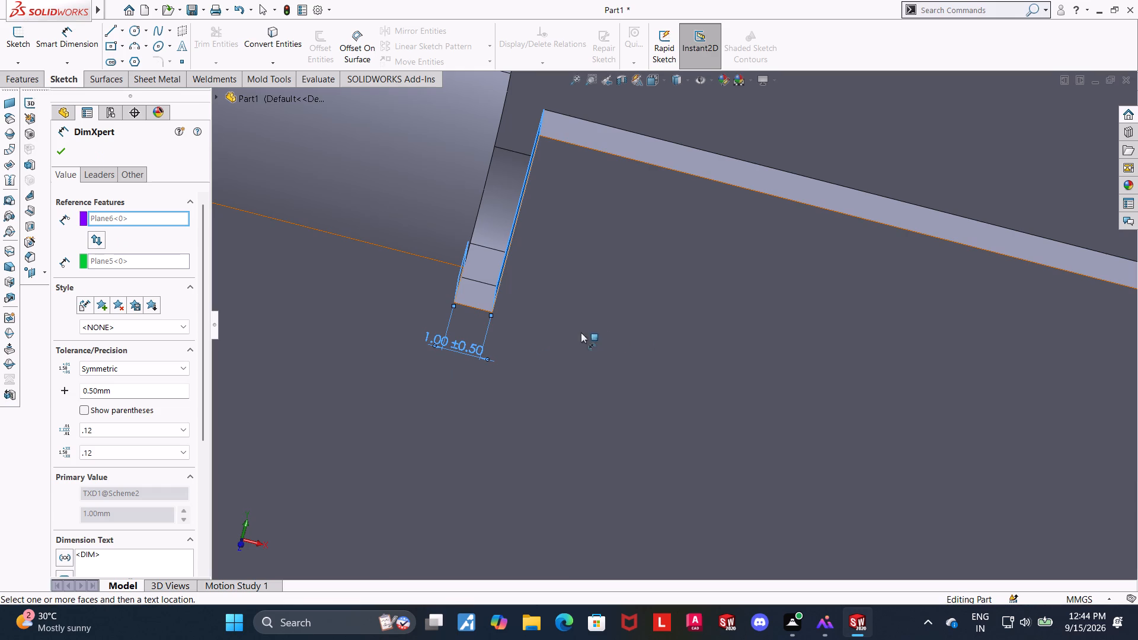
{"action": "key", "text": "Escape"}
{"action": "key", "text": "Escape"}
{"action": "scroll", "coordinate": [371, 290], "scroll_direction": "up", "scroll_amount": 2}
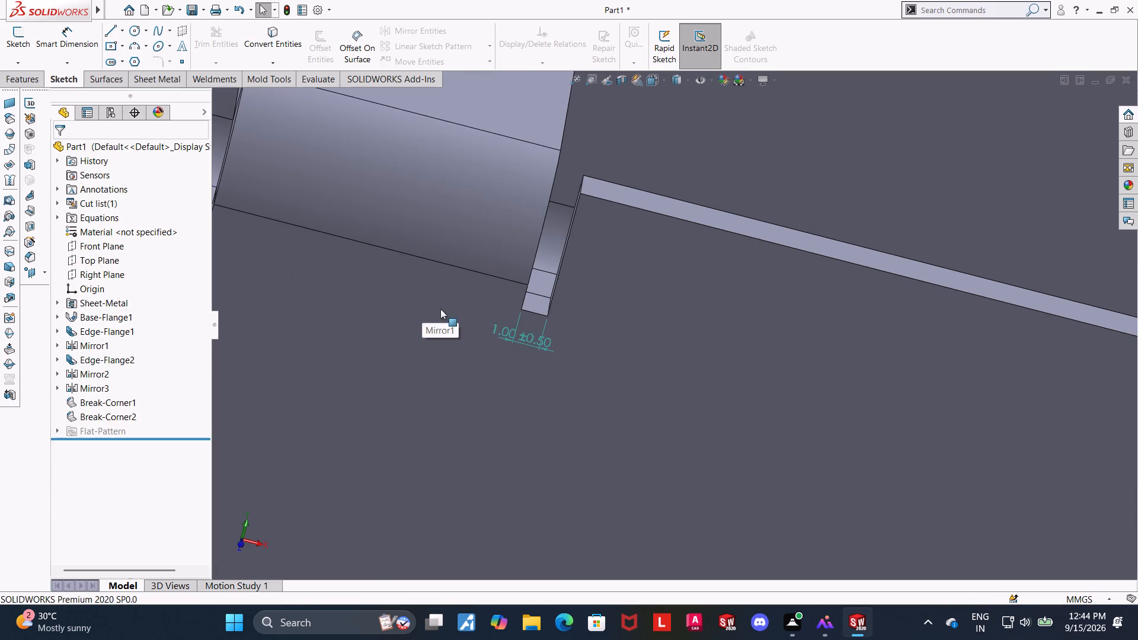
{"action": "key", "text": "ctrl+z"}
Examine the whole U-shaped part from the underside, the open end and above.
{"action": "scroll", "coordinate": [468, 318], "scroll_direction": "up", "scroll_amount": 6}
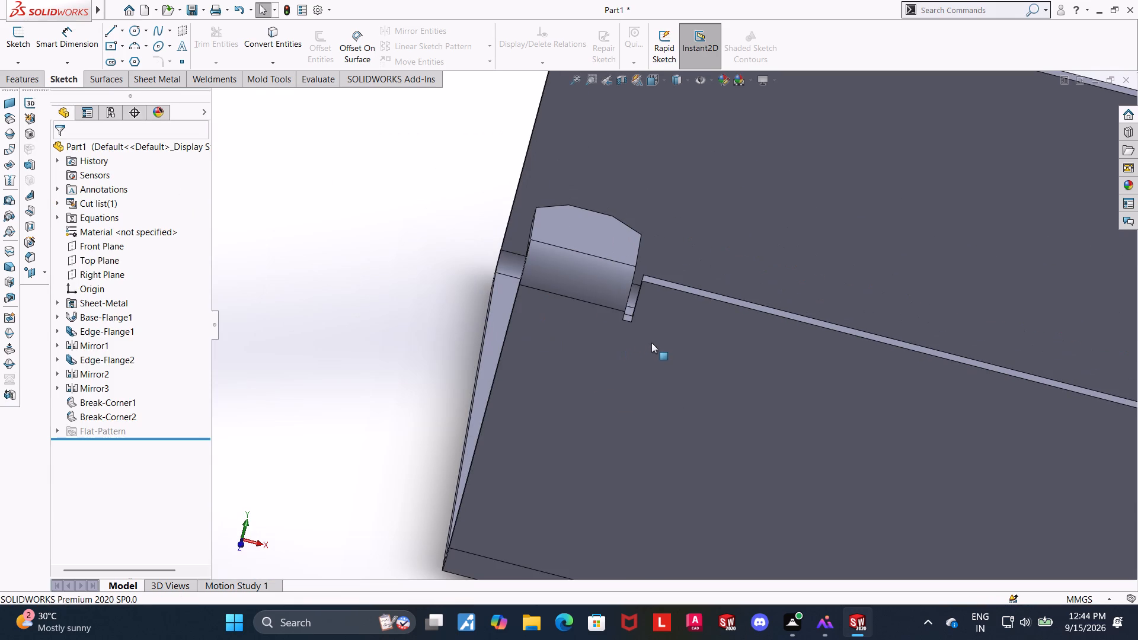
{"action": "scroll", "coordinate": [778, 363], "scroll_direction": "up", "scroll_amount": 6}
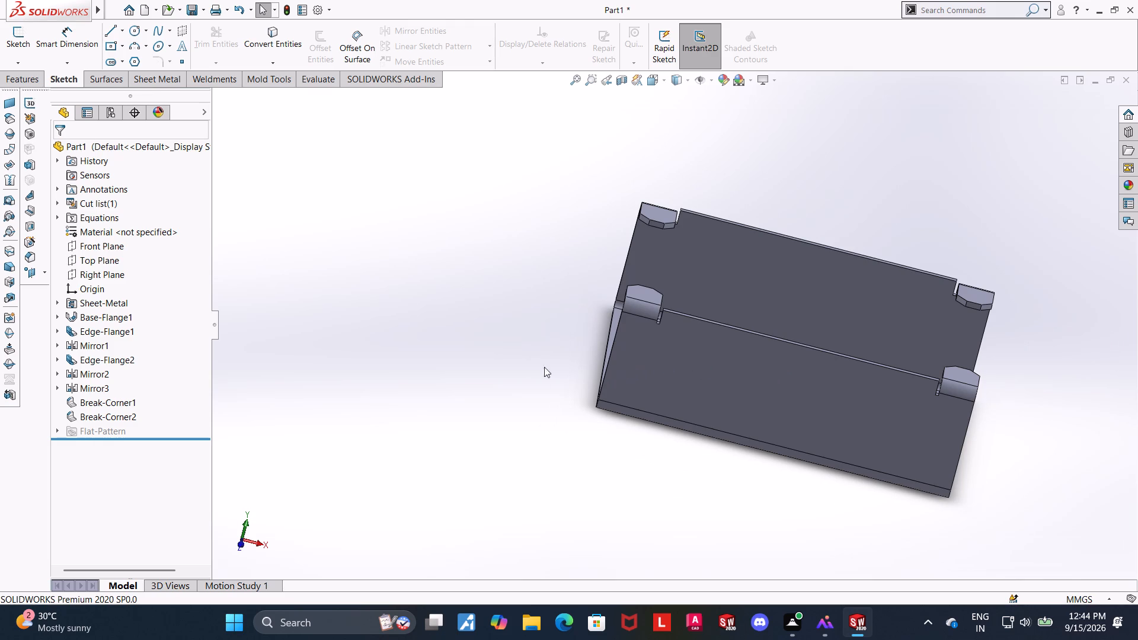
{"action": "middle_click_drag", "start_coordinate": [476, 369], "coordinate": [642, 345]}
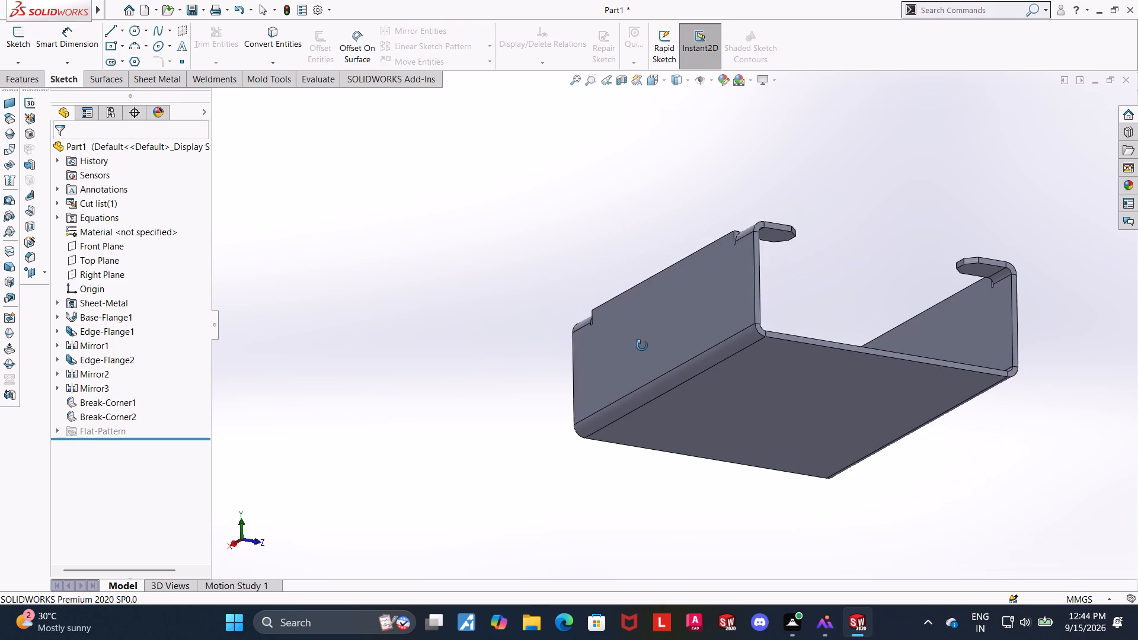
{"action": "middle_click_drag", "start_coordinate": [642, 345], "coordinate": [641, 347]}
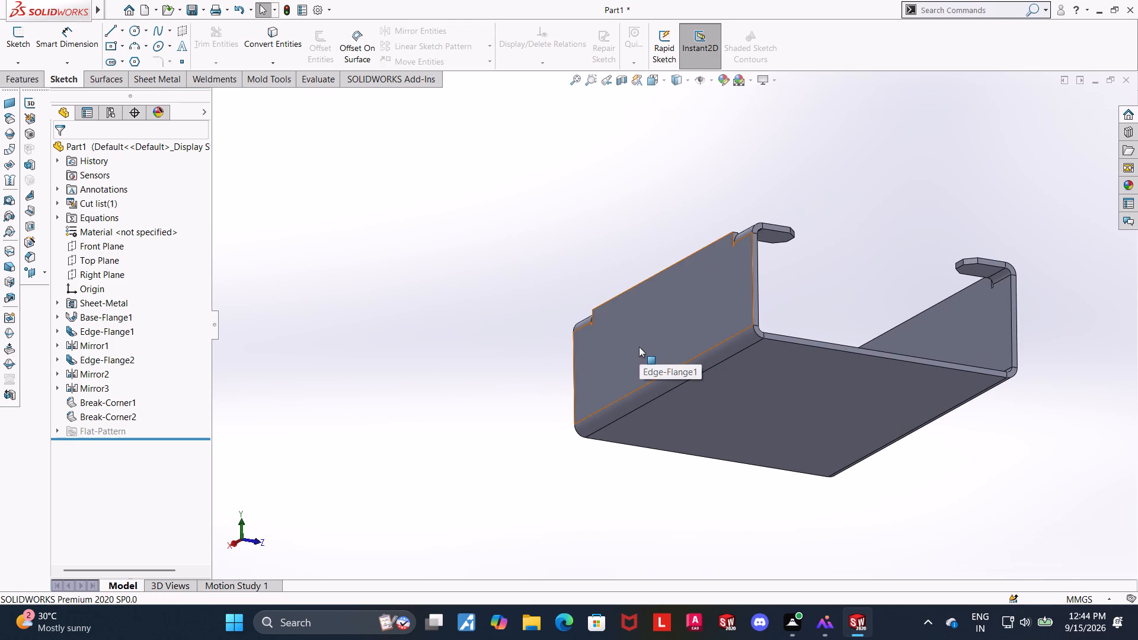
{"action": "middle_click_drag", "start_coordinate": [899, 416], "coordinate": [820, 469]}
{"action": "scroll", "coordinate": [817, 473], "scroll_direction": "down", "scroll_amount": 1}
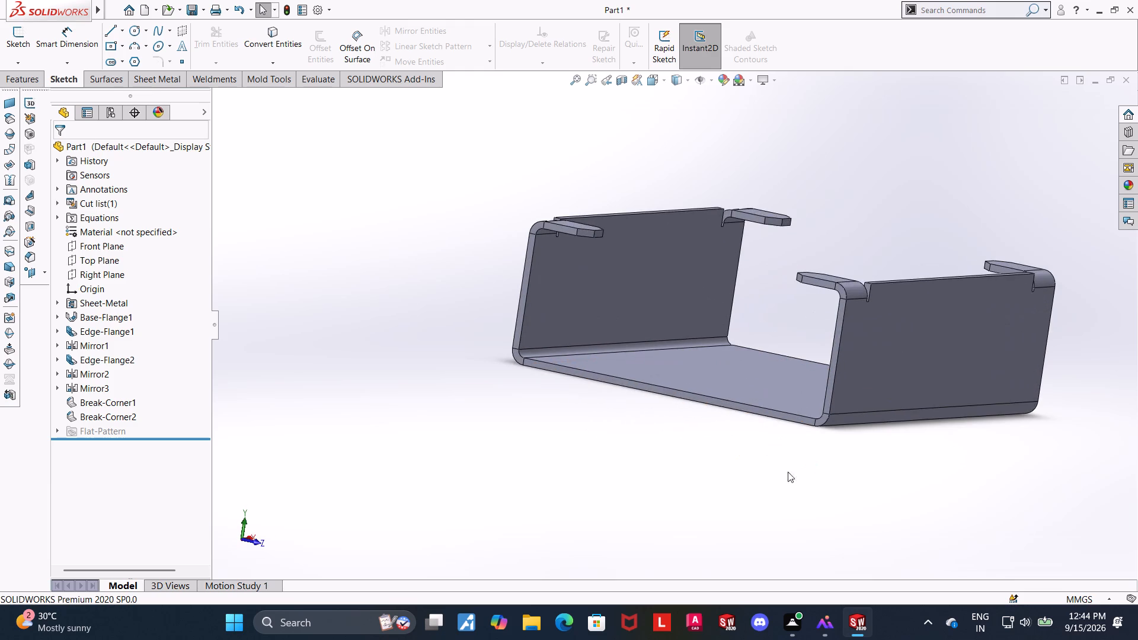
{"action": "scroll", "coordinate": [736, 453], "scroll_direction": "up", "scroll_amount": 1}
{"action": "middle_click_drag", "start_coordinate": [1021, 394], "coordinate": [990, 446]}
{"action": "scroll", "coordinate": [1019, 340], "scroll_direction": "down", "scroll_amount": 1}
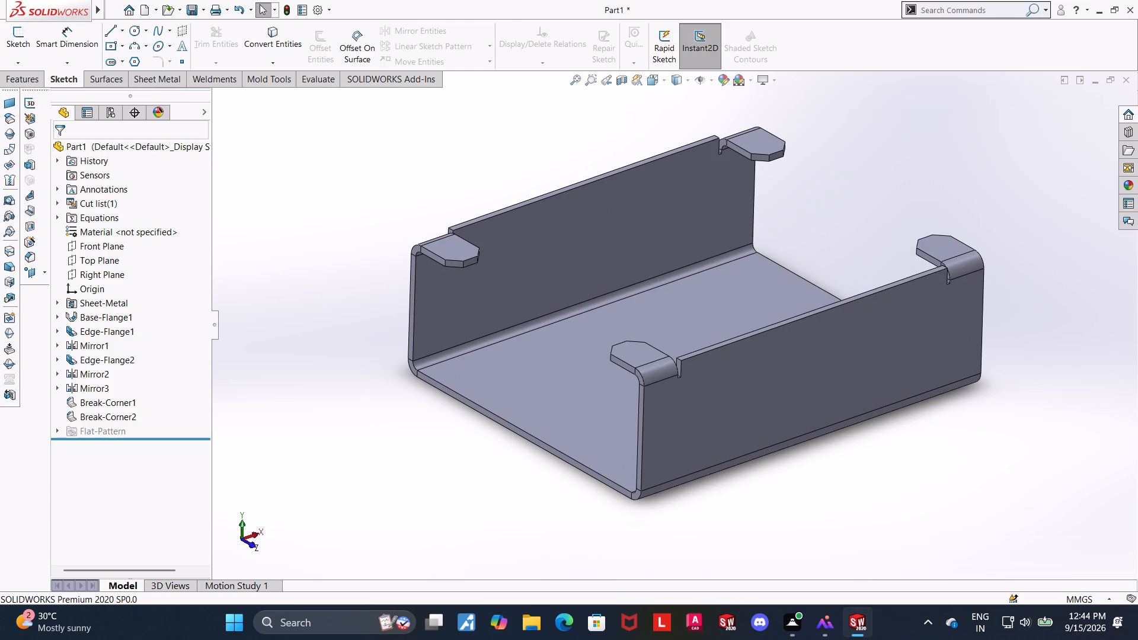
Add a 40 mm edge flange at 90 degrees on the base's negative-X open end edge, using the default bend radius.
{"action": "left_click", "coordinate": [174, 86]}
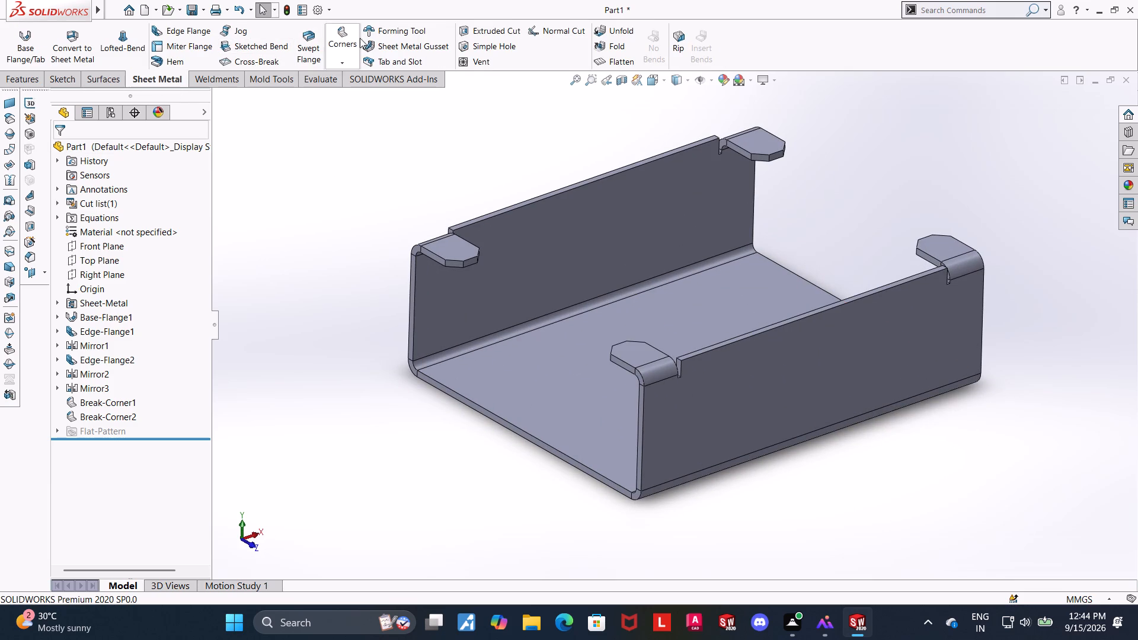
{"action": "left_click", "coordinate": [196, 35]}
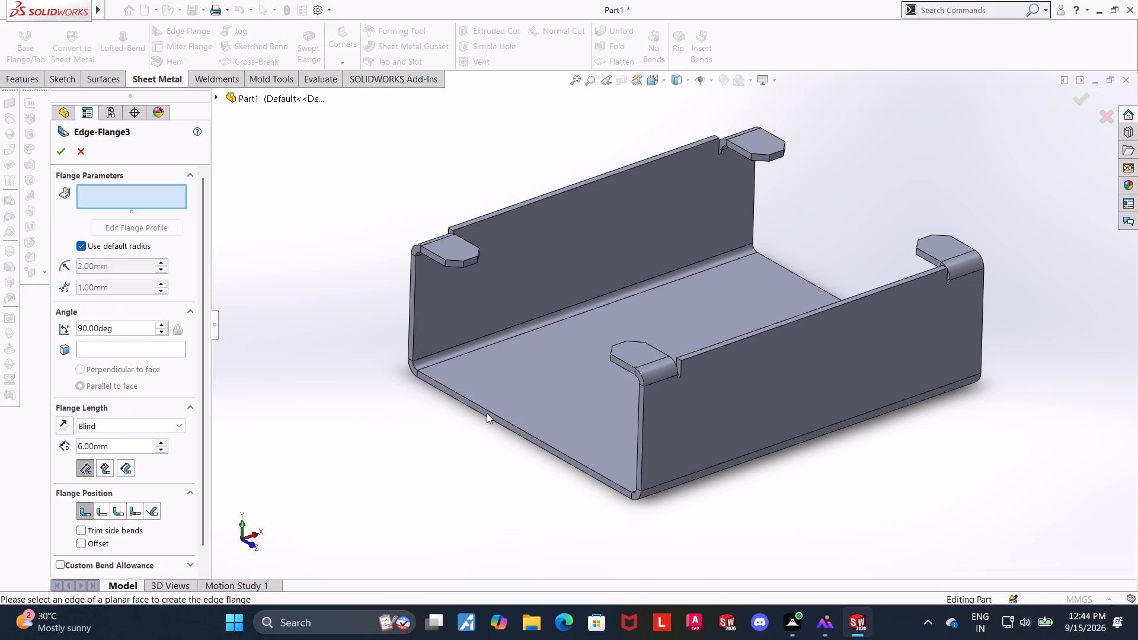
{"action": "left_click", "coordinate": [487, 410]}
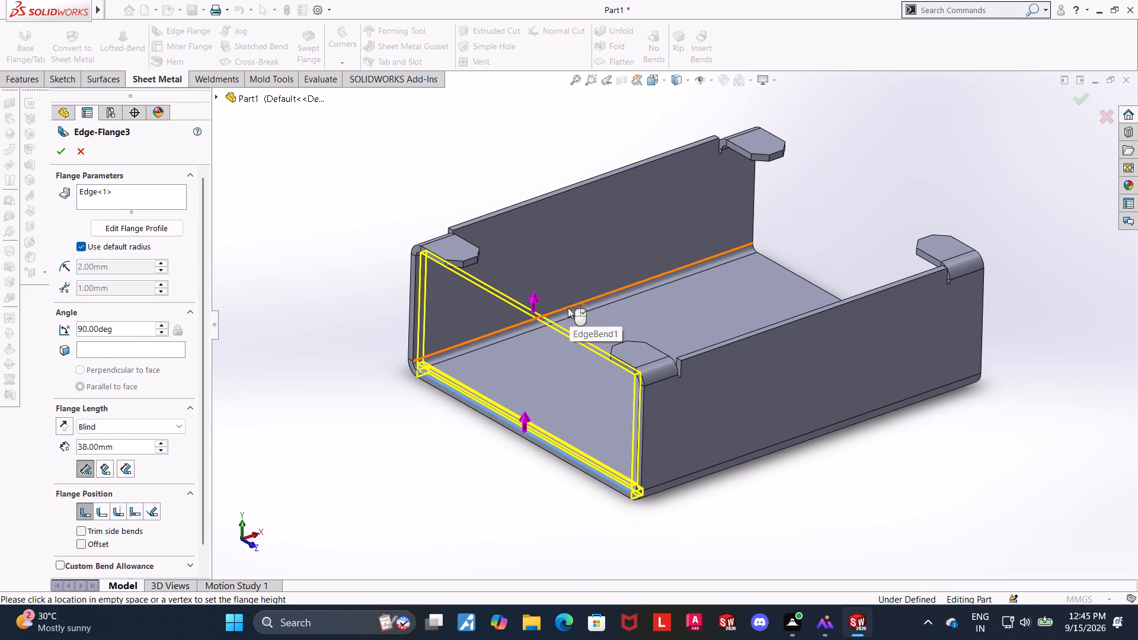
{"action": "left_click", "coordinate": [568, 308]}
{"action": "key", "text": "Escape"}
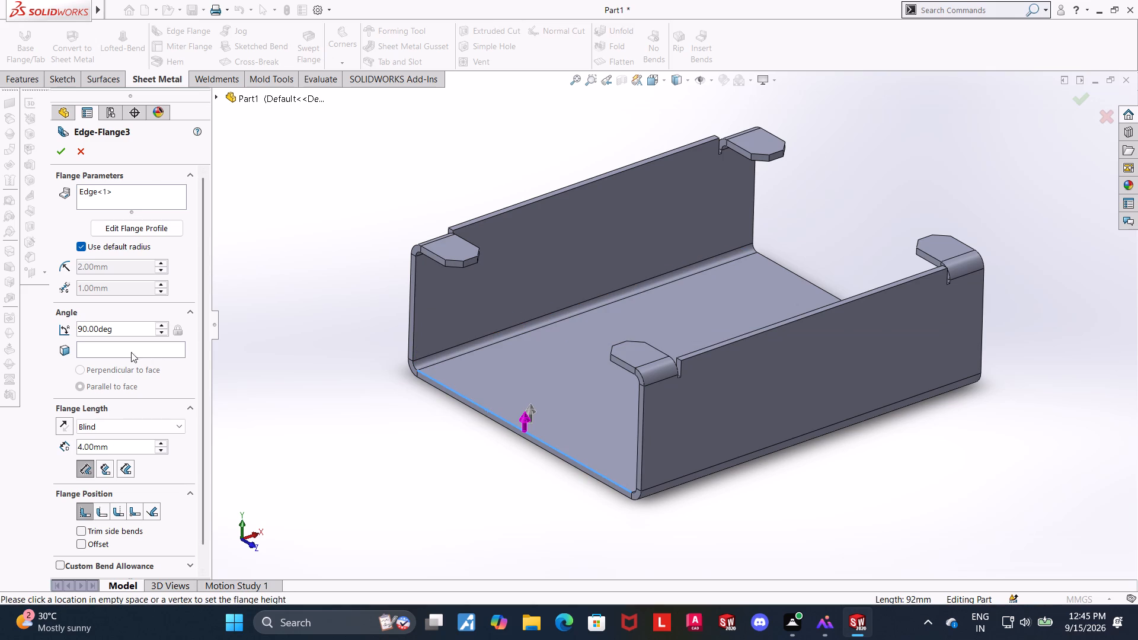
{"action": "left_click", "coordinate": [122, 445]}
{"action": "left_click_drag", "start_coordinate": [122, 445], "coordinate": [69, 446]}
{"action": "left_click_drag", "start_coordinate": [130, 450], "coordinate": [71, 446]}
{"action": "type", "text": "40"}
{"action": "key", "text": "Return"}
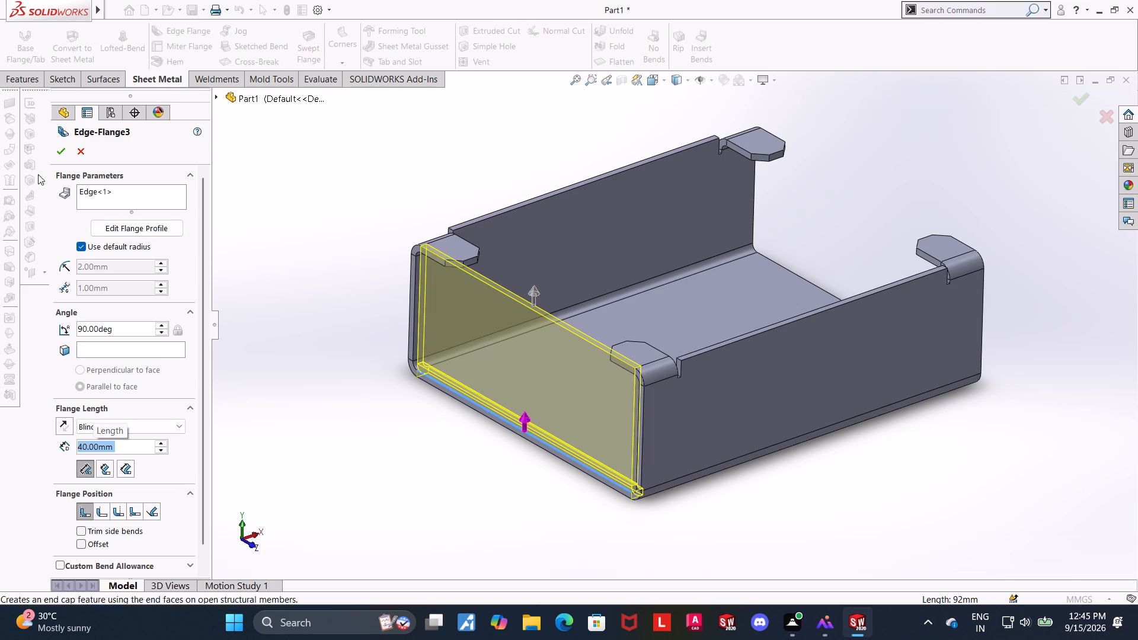
{"action": "left_click", "coordinate": [56, 158]}
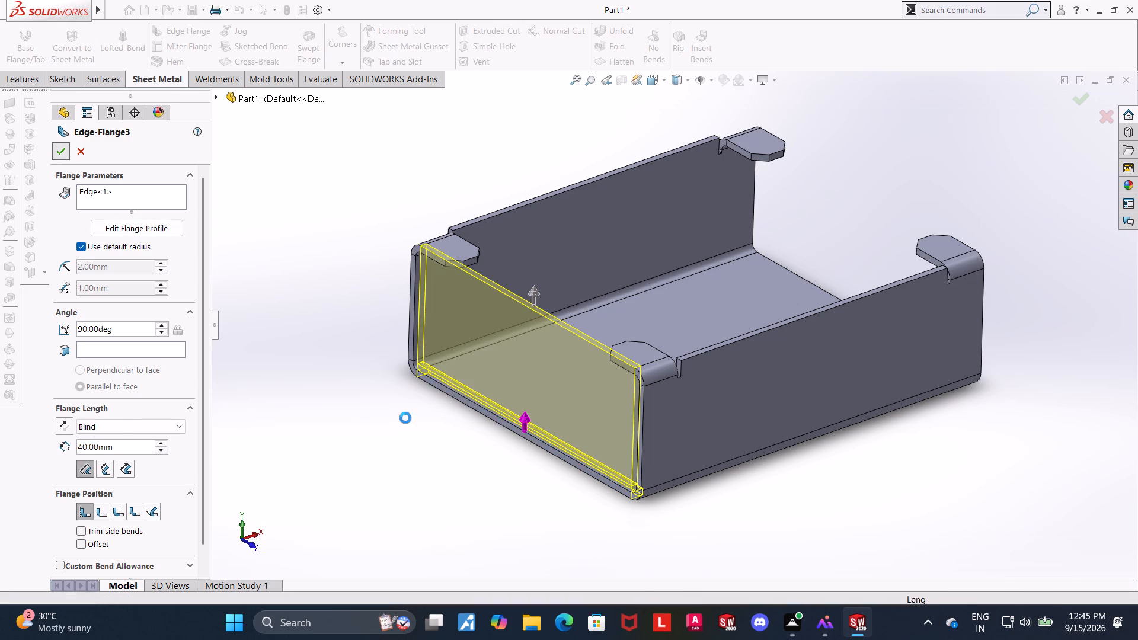
{"action": "middle_click_drag", "start_coordinate": [415, 465], "coordinate": [408, 453]}
{"action": "middle_click_drag", "start_coordinate": [322, 236], "coordinate": [275, 219]}
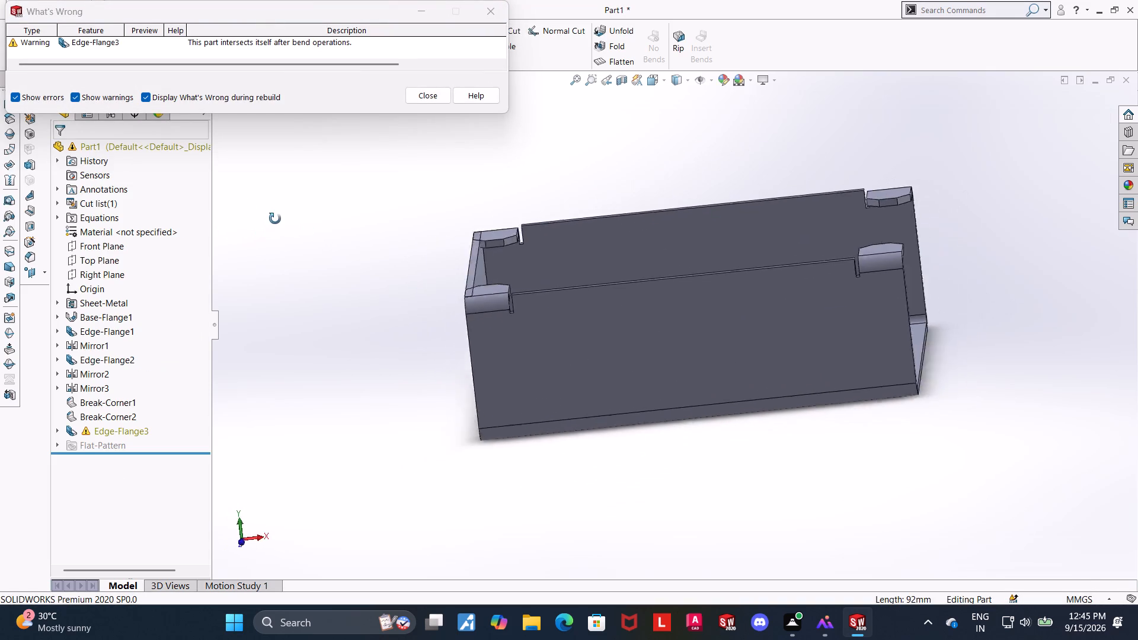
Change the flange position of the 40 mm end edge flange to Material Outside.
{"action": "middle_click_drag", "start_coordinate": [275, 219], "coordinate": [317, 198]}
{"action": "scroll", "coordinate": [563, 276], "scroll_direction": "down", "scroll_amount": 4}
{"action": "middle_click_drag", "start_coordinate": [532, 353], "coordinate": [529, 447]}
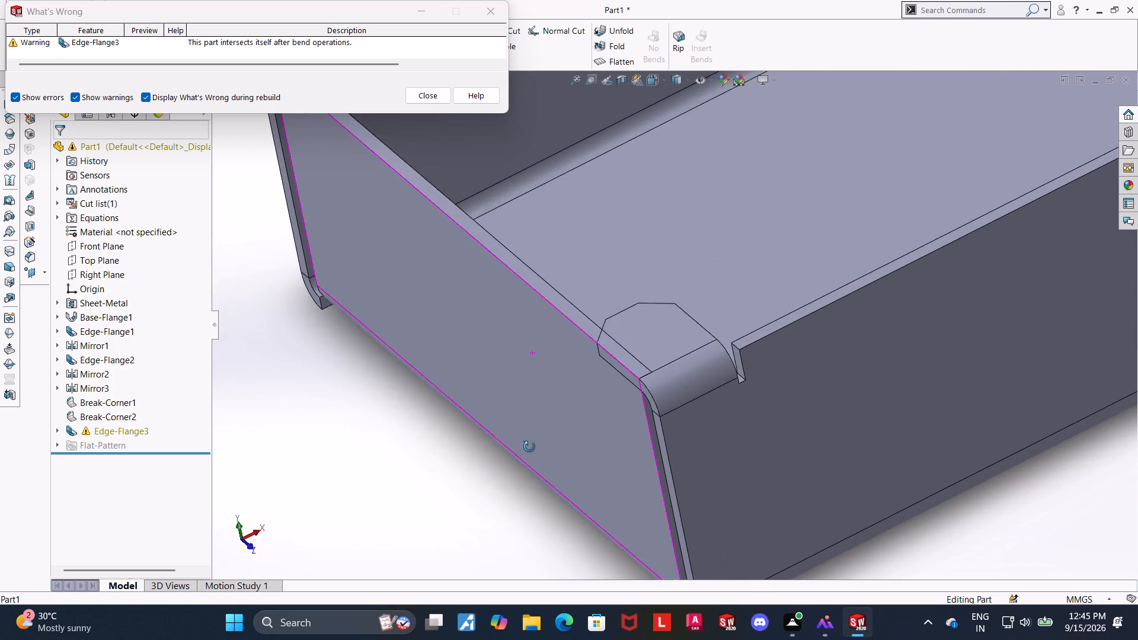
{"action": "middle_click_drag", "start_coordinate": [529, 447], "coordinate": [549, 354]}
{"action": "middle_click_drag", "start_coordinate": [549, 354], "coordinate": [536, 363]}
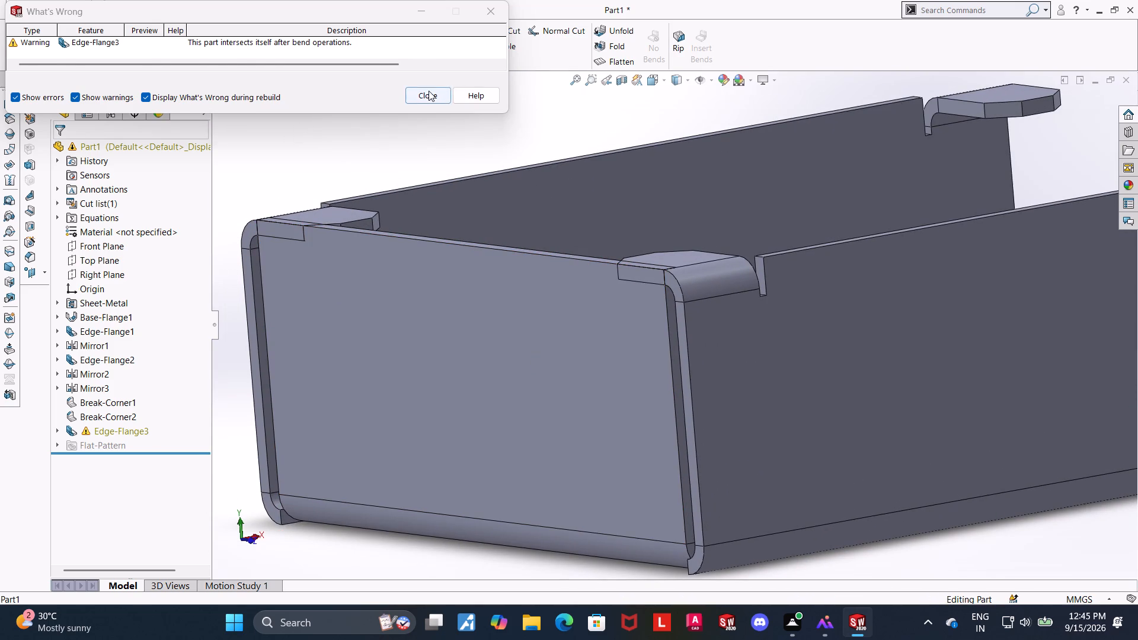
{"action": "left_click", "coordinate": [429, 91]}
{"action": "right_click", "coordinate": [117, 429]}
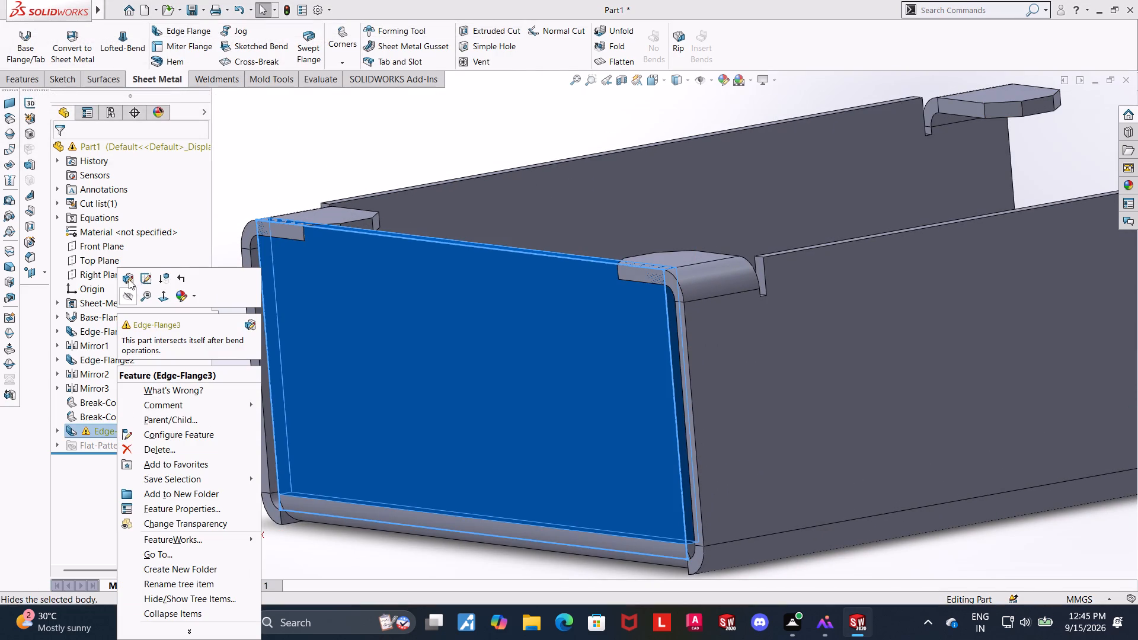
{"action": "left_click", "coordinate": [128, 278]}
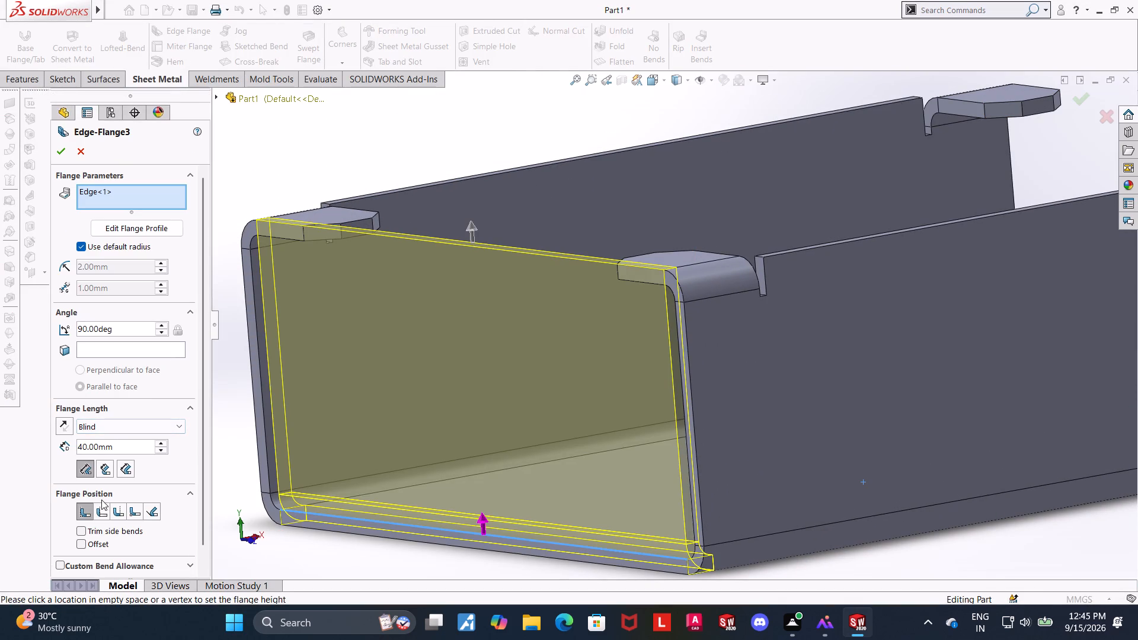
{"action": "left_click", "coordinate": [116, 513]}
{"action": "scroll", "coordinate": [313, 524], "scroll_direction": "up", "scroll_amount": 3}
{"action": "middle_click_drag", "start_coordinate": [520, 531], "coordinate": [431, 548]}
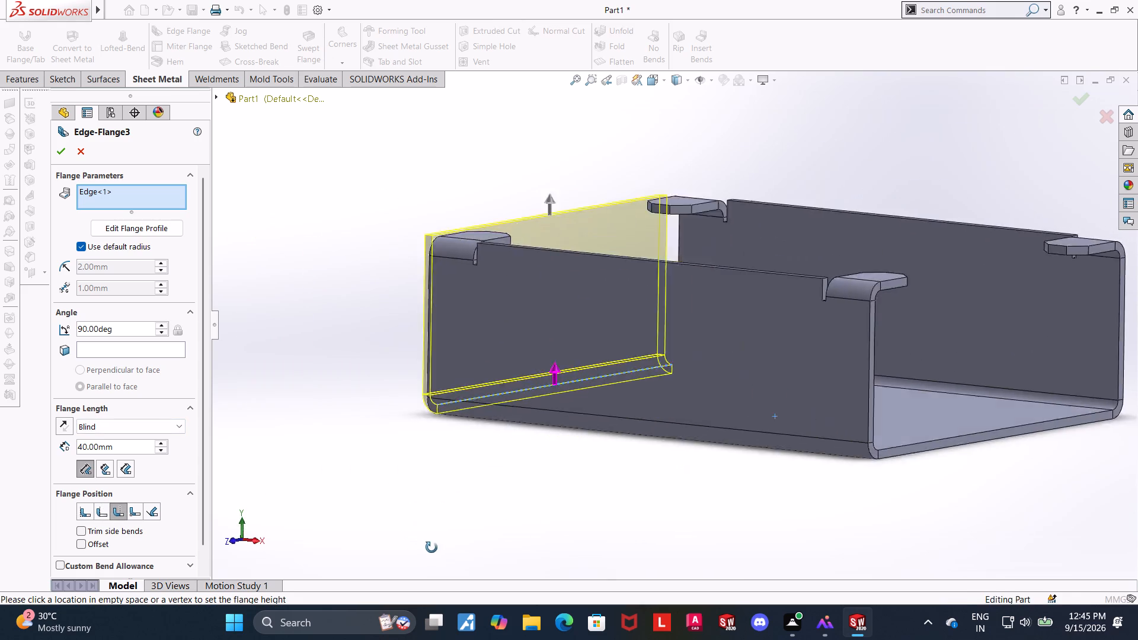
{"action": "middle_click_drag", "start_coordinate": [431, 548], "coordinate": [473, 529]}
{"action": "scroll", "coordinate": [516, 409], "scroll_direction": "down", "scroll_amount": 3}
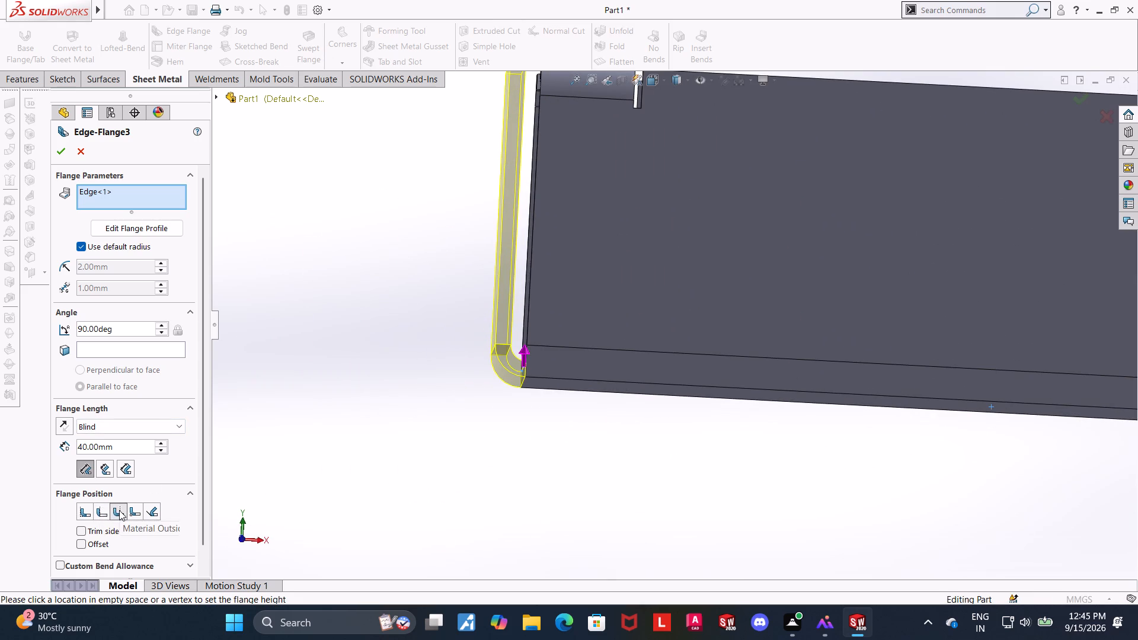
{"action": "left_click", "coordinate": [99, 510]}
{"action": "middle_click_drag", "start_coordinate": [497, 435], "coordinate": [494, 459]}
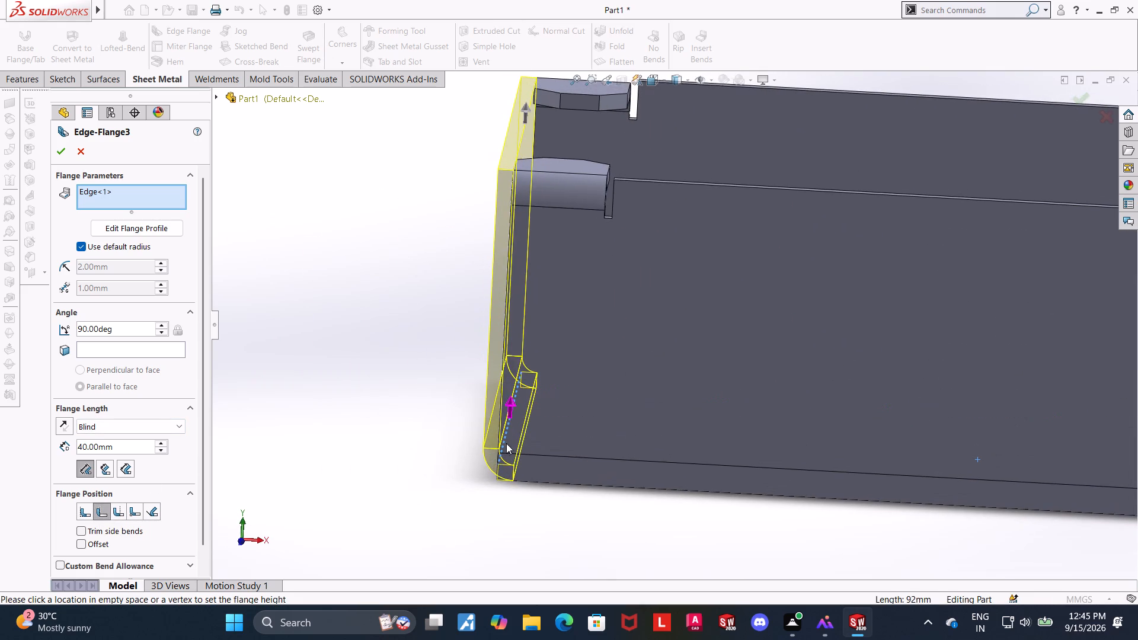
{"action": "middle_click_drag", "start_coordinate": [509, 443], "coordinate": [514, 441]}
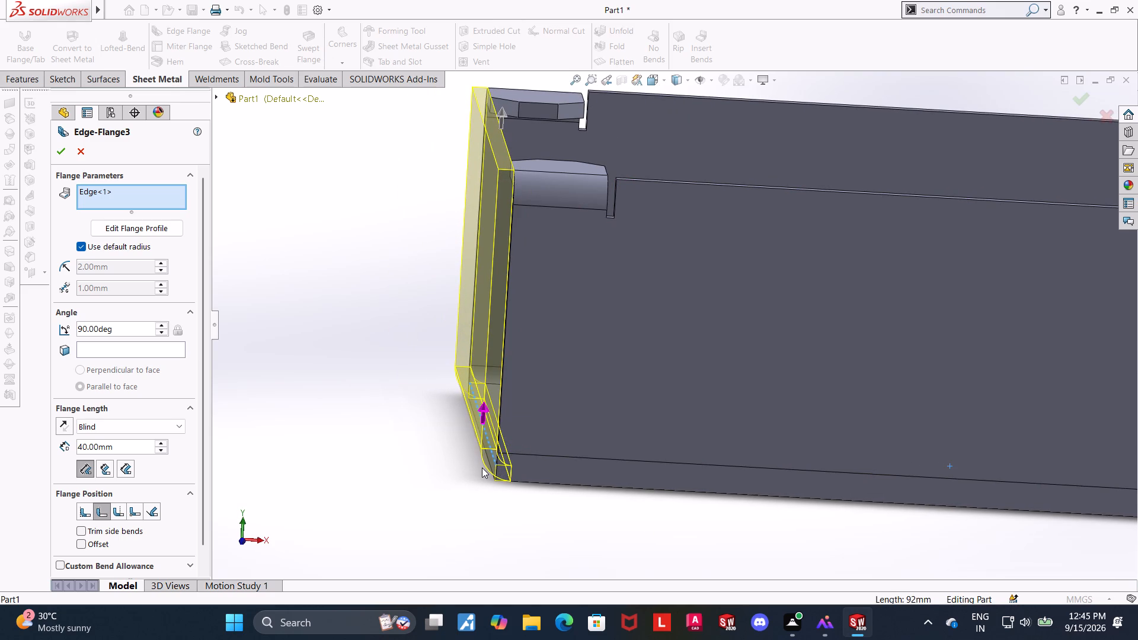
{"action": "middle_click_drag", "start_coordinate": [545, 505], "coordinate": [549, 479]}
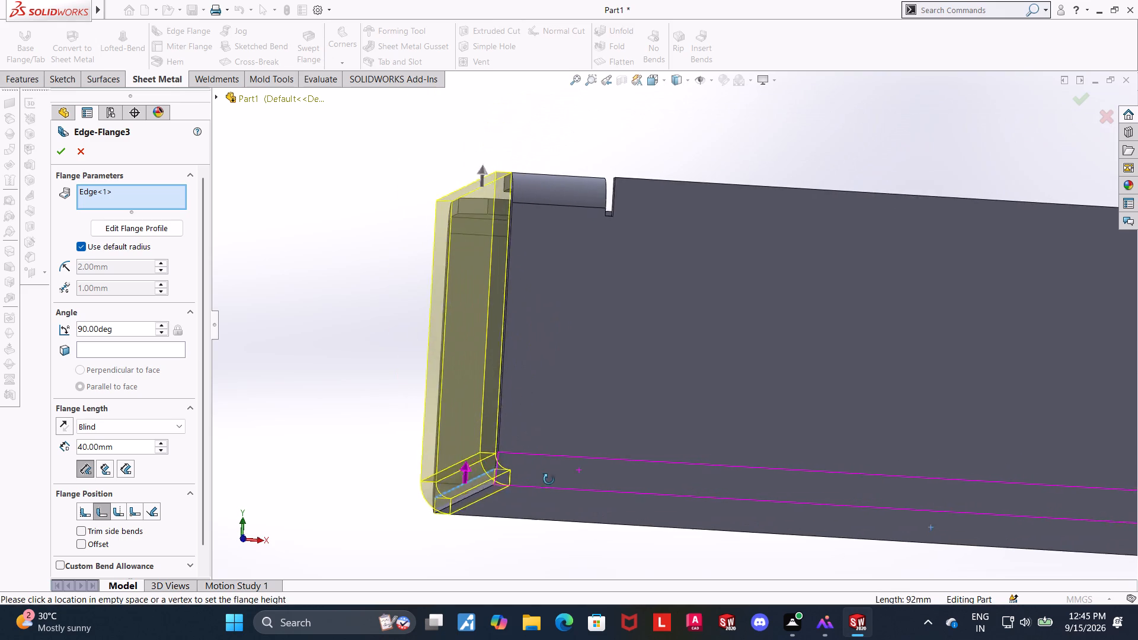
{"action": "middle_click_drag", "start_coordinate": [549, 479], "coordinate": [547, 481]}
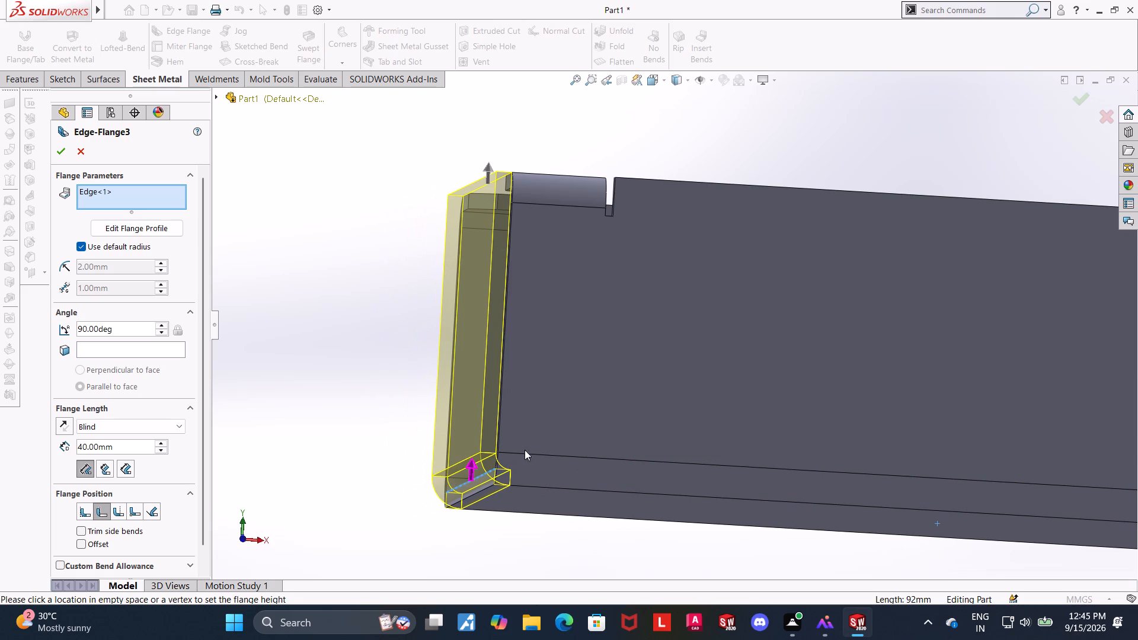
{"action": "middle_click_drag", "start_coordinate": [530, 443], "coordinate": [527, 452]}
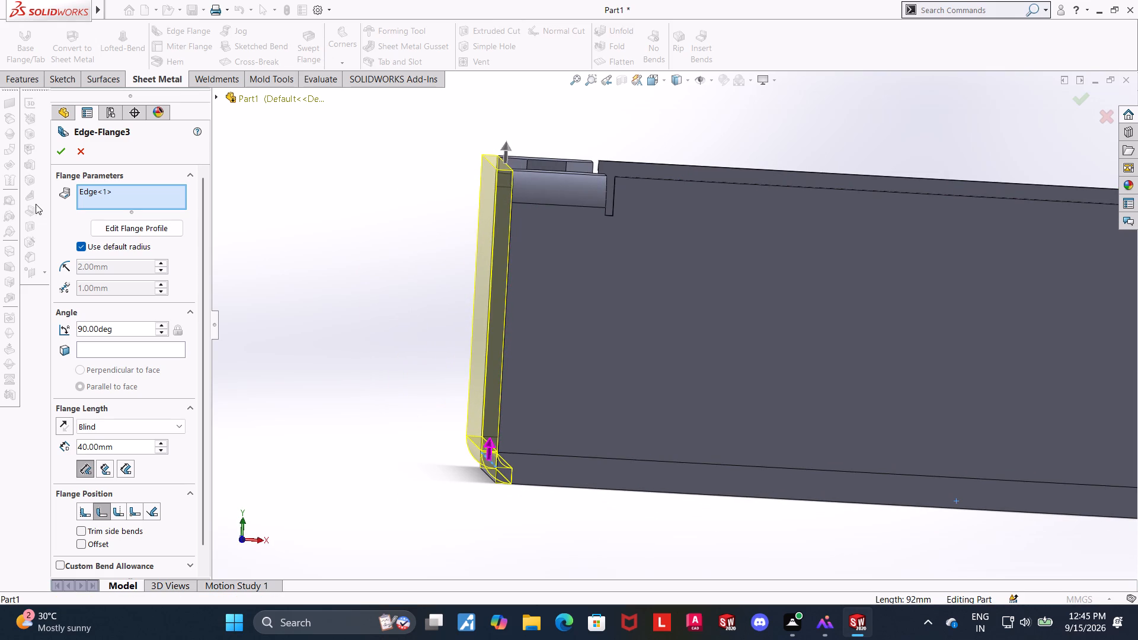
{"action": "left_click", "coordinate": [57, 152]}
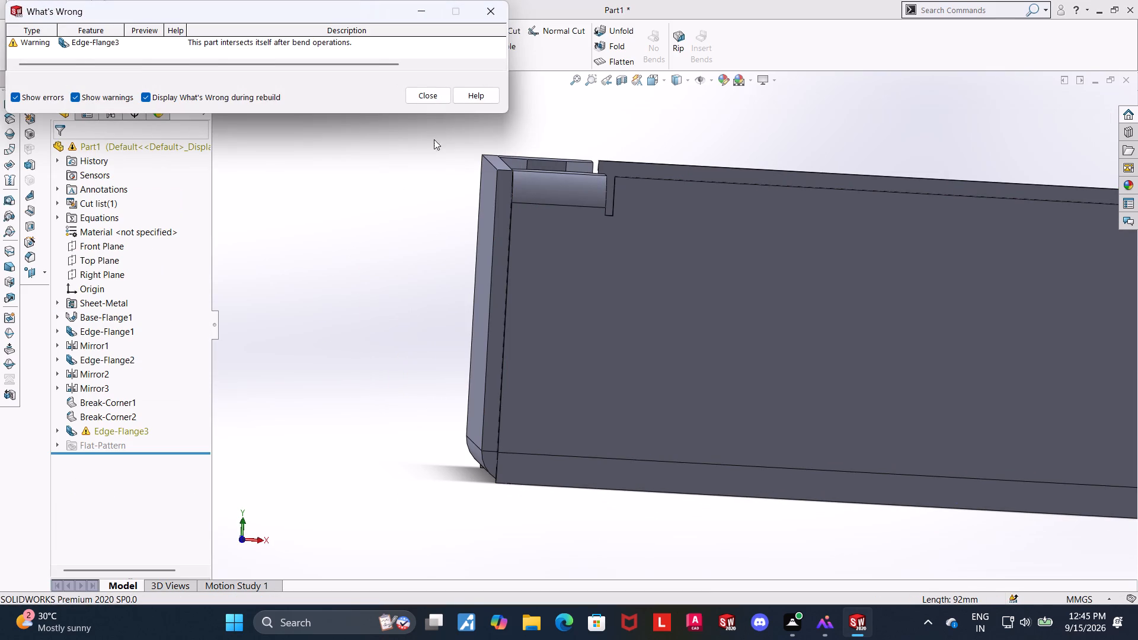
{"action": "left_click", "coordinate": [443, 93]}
Change the flange position of the 40 mm end edge flange to Bend Outside.
{"action": "right_click", "coordinate": [110, 433]}
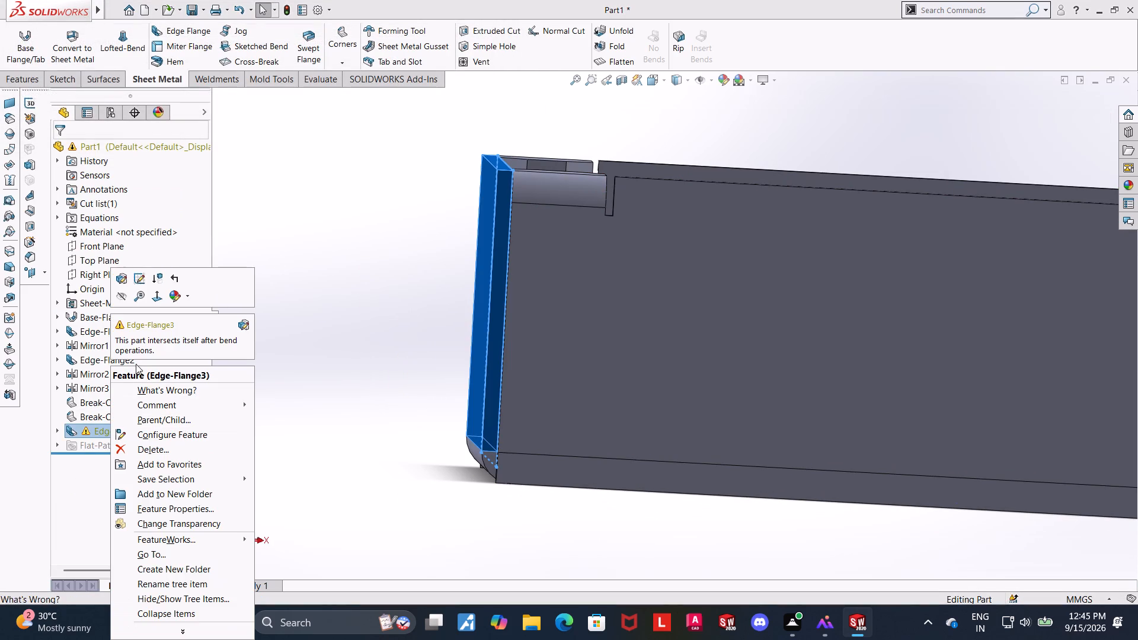
{"action": "left_click", "coordinate": [124, 286]}
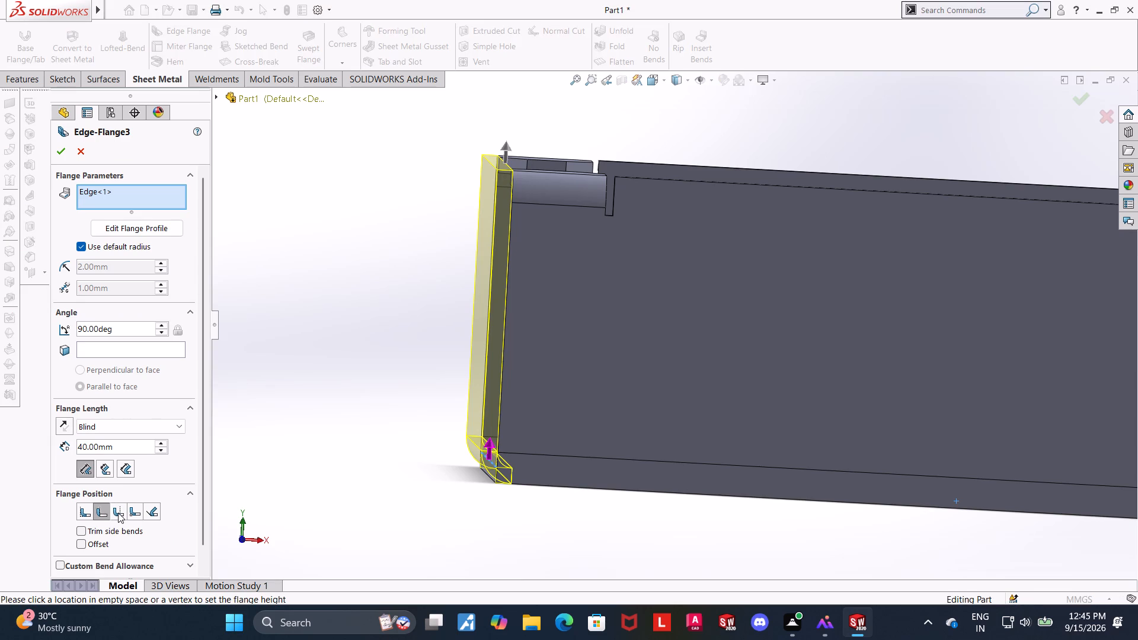
{"action": "left_click", "coordinate": [113, 510]}
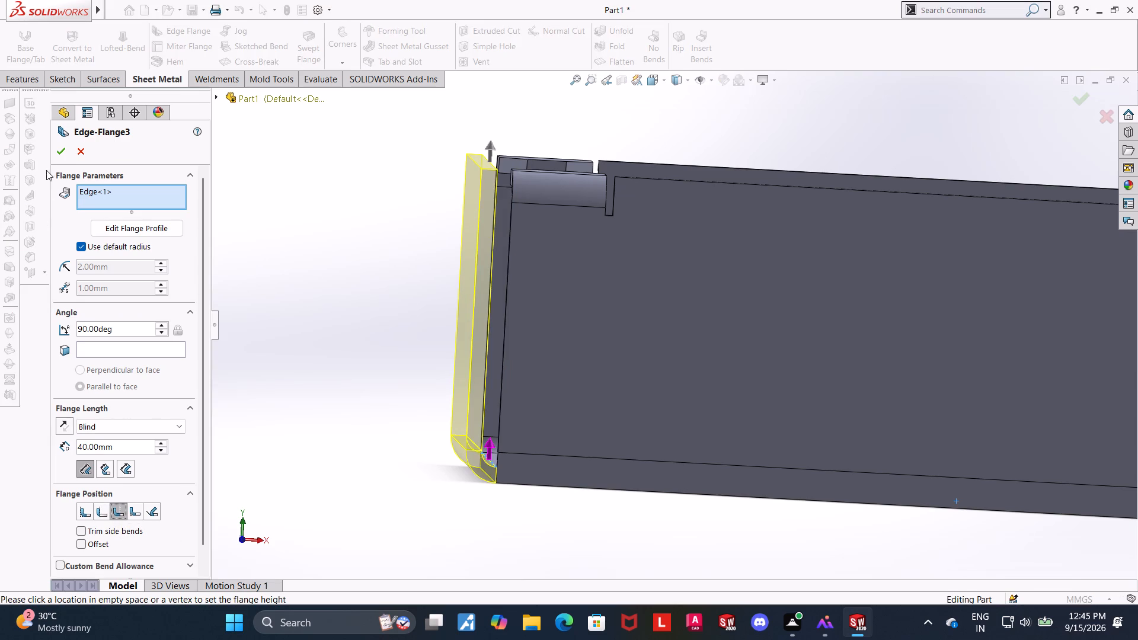
{"action": "left_click", "coordinate": [59, 156]}
{"action": "left_click", "coordinate": [270, 369]}
Examine the gap between the end flange and the side flanges and tabs from the side, underside, outside and above.
{"action": "middle_click", "coordinate": [299, 388]}
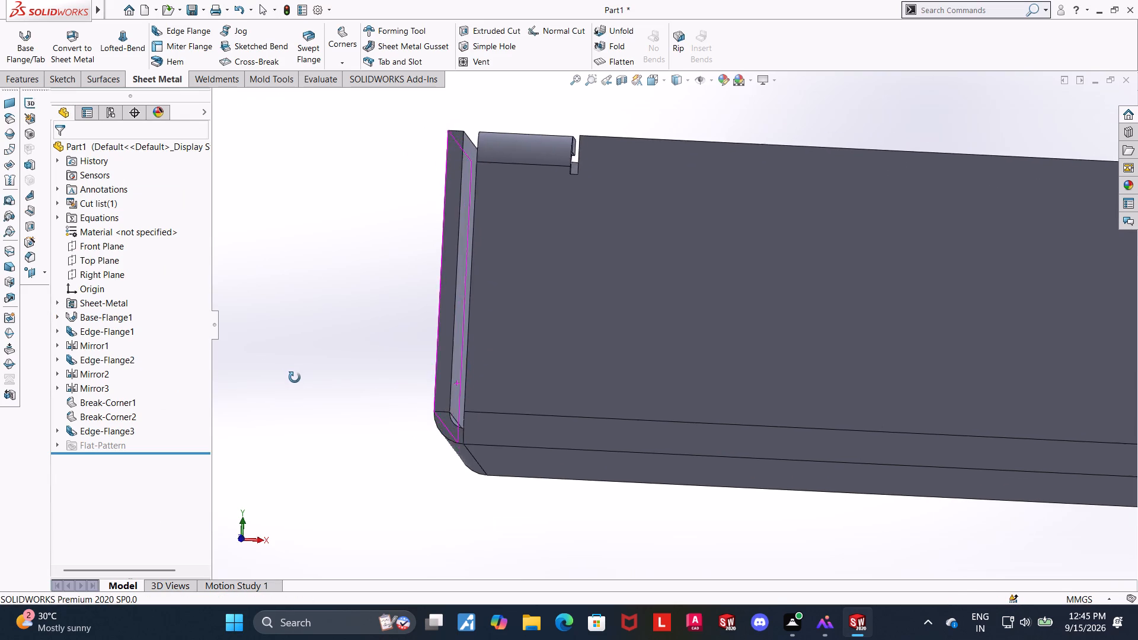
{"action": "middle_click", "coordinate": [296, 390]}
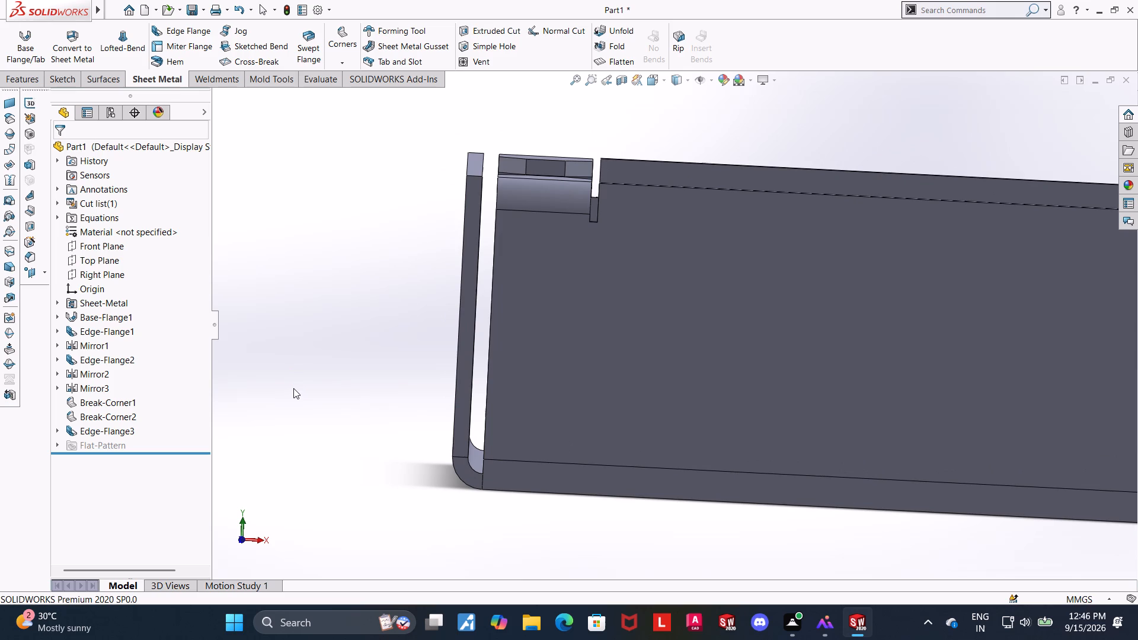
{"action": "middle_click_drag", "start_coordinate": [293, 387], "coordinate": [288, 477]}
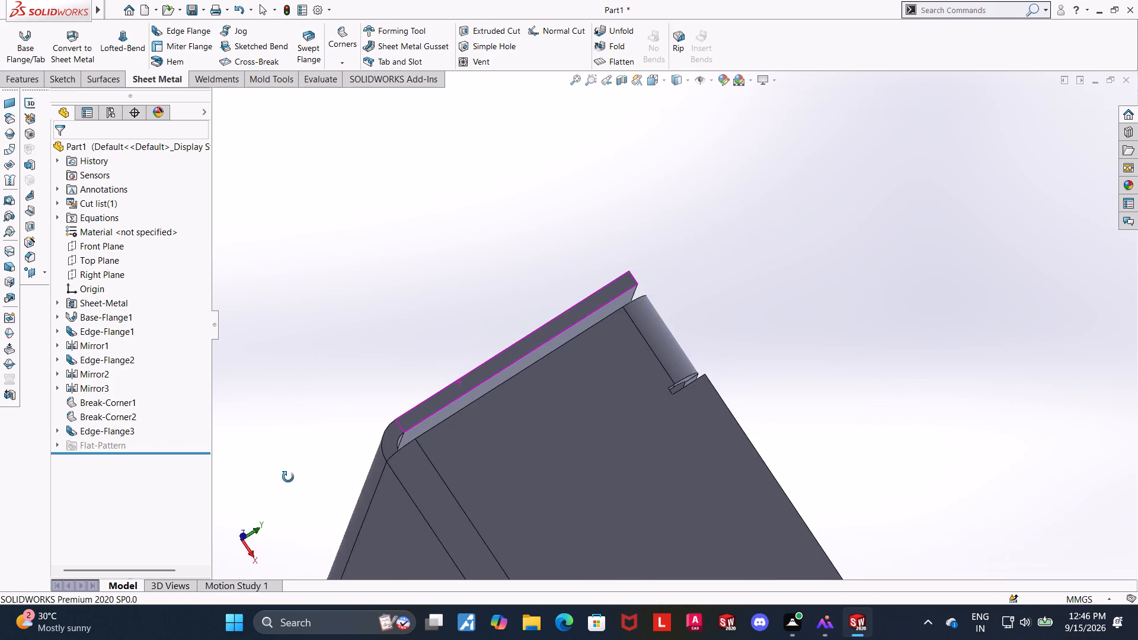
{"action": "middle_click_drag", "start_coordinate": [288, 477], "coordinate": [256, 529]}
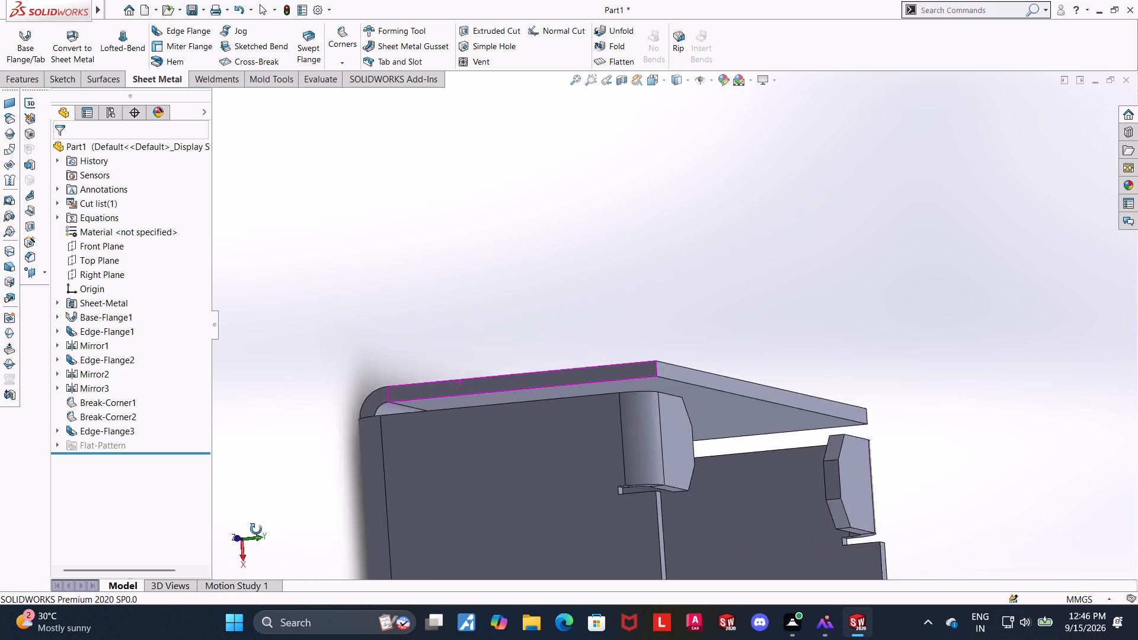
{"action": "middle_click_drag", "start_coordinate": [256, 529], "coordinate": [278, 528]}
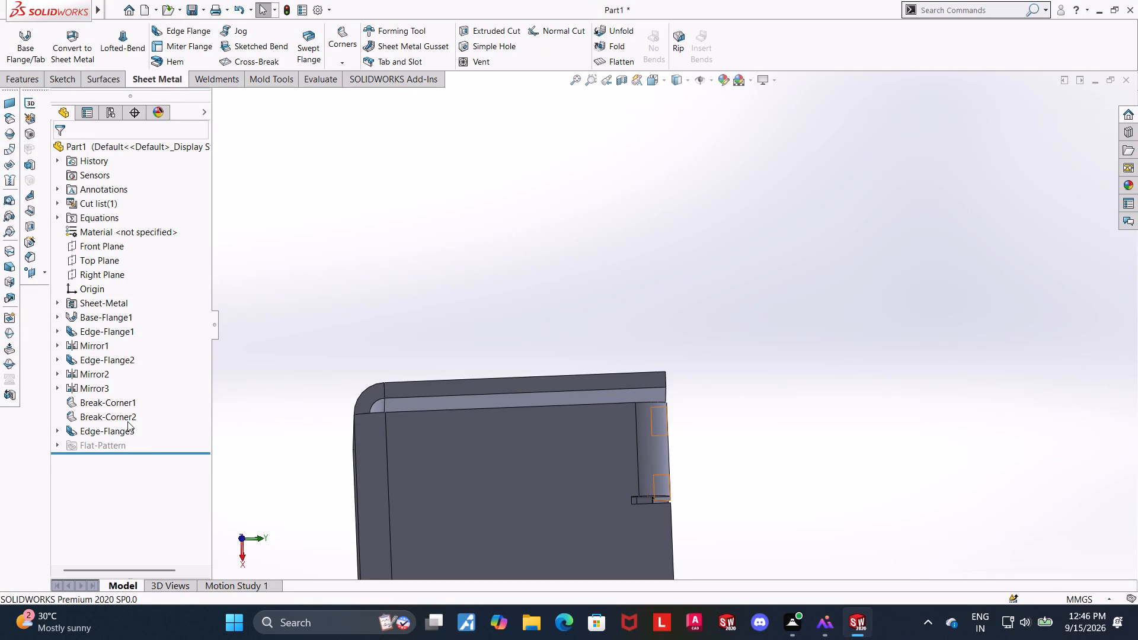
{"action": "middle_click_drag", "start_coordinate": [277, 448], "coordinate": [317, 546]}
{"action": "scroll", "coordinate": [317, 546], "scroll_direction": "up", "scroll_amount": 7}
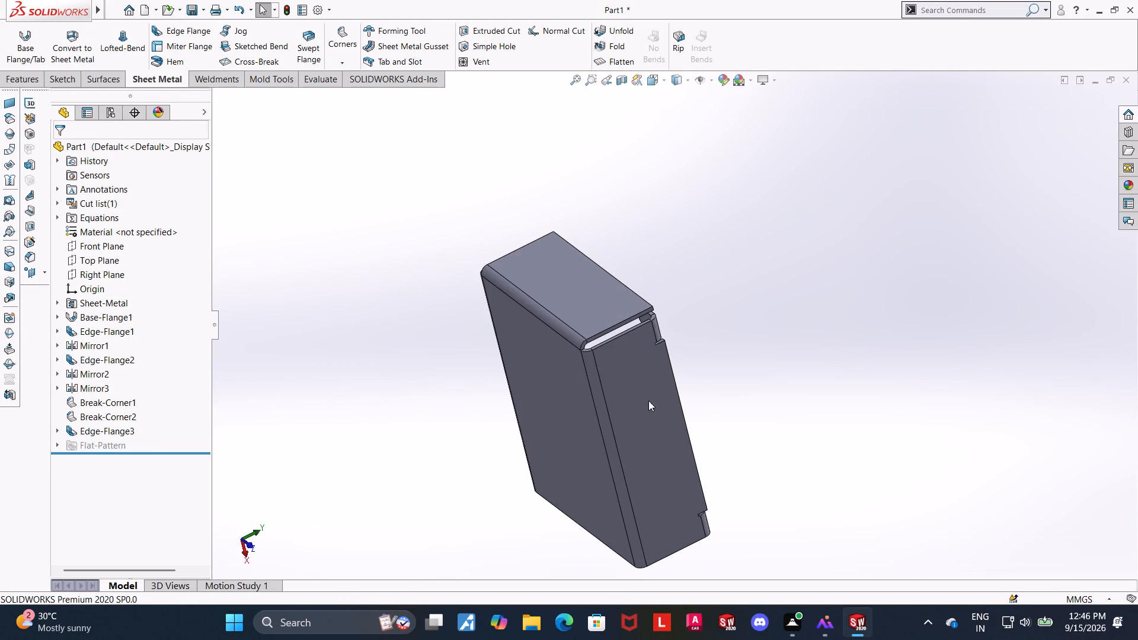
{"action": "middle_click_drag", "start_coordinate": [696, 369], "coordinate": [624, 326]}
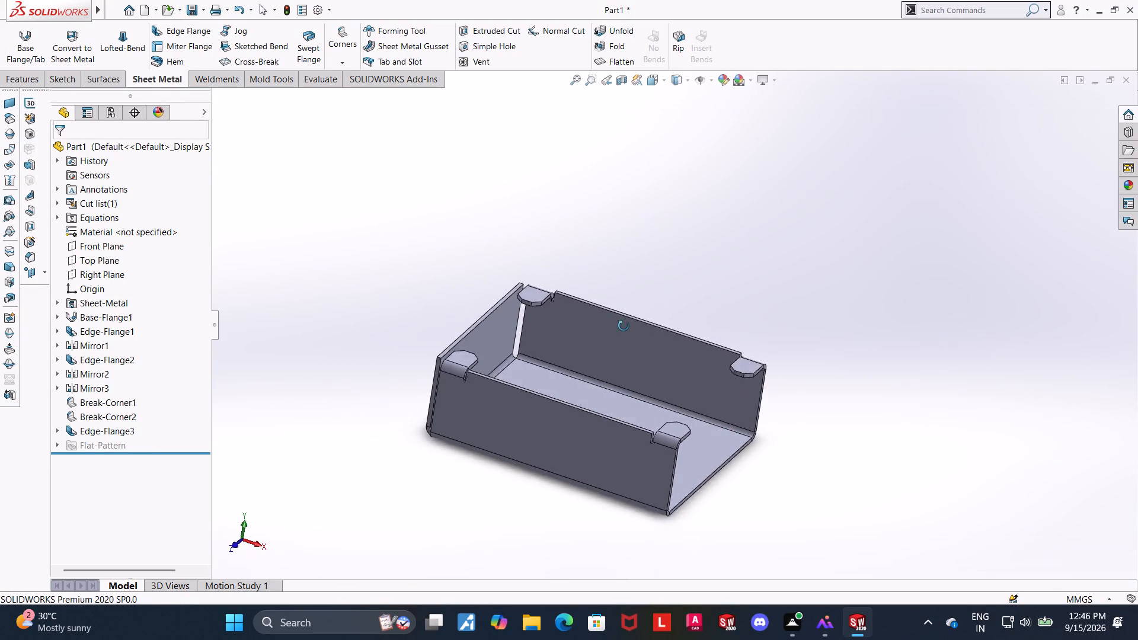
{"action": "middle_click_drag", "start_coordinate": [624, 326], "coordinate": [830, 446]}
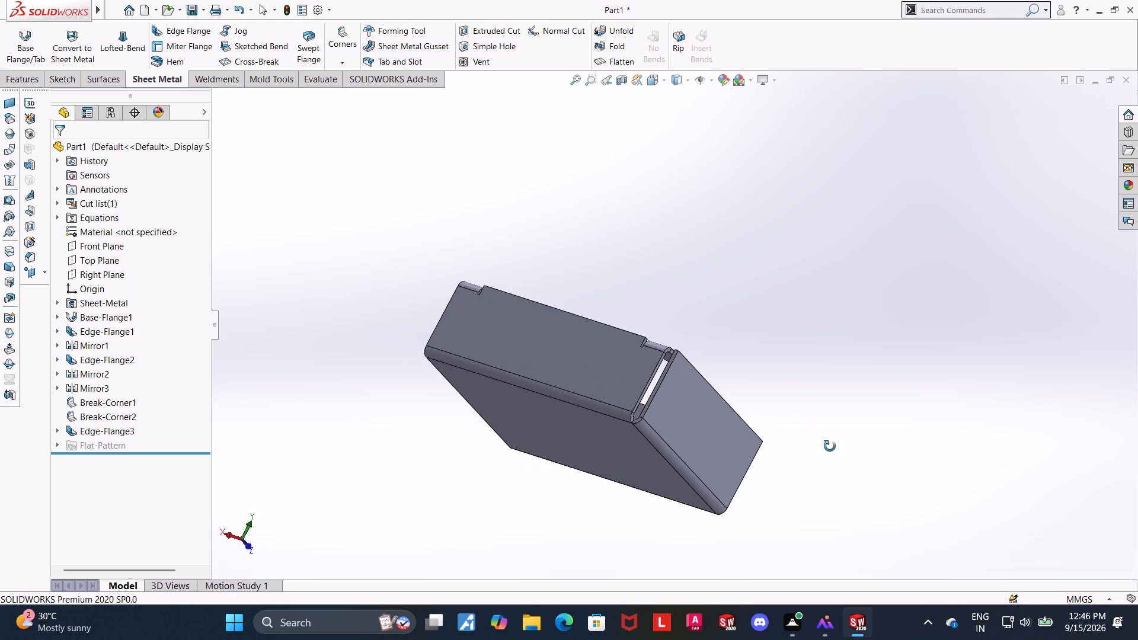
{"action": "middle_click_drag", "start_coordinate": [830, 446], "coordinate": [823, 464]}
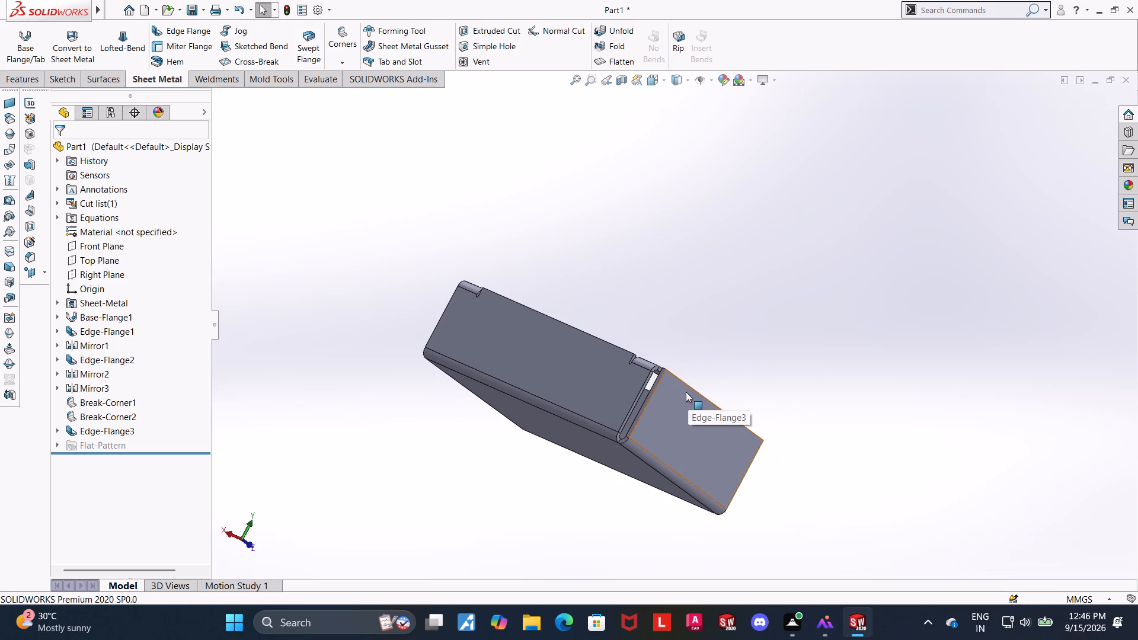
{"action": "scroll", "coordinate": [765, 364], "scroll_direction": "down", "scroll_amount": 1}
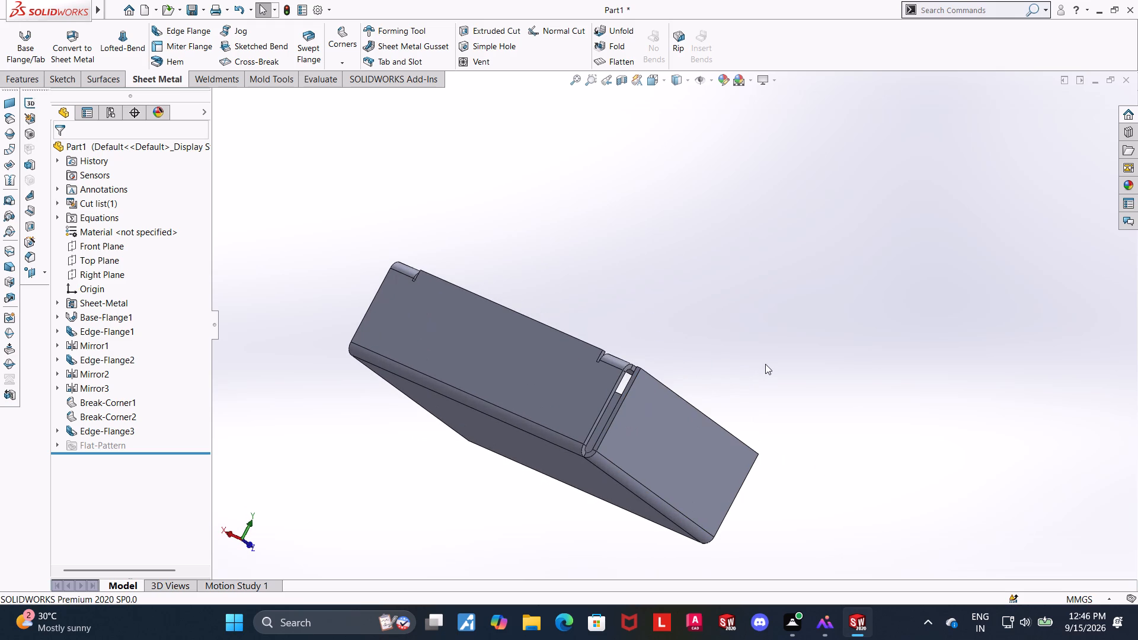
{"action": "middle_click_drag", "start_coordinate": [816, 445], "coordinate": [770, 413]}
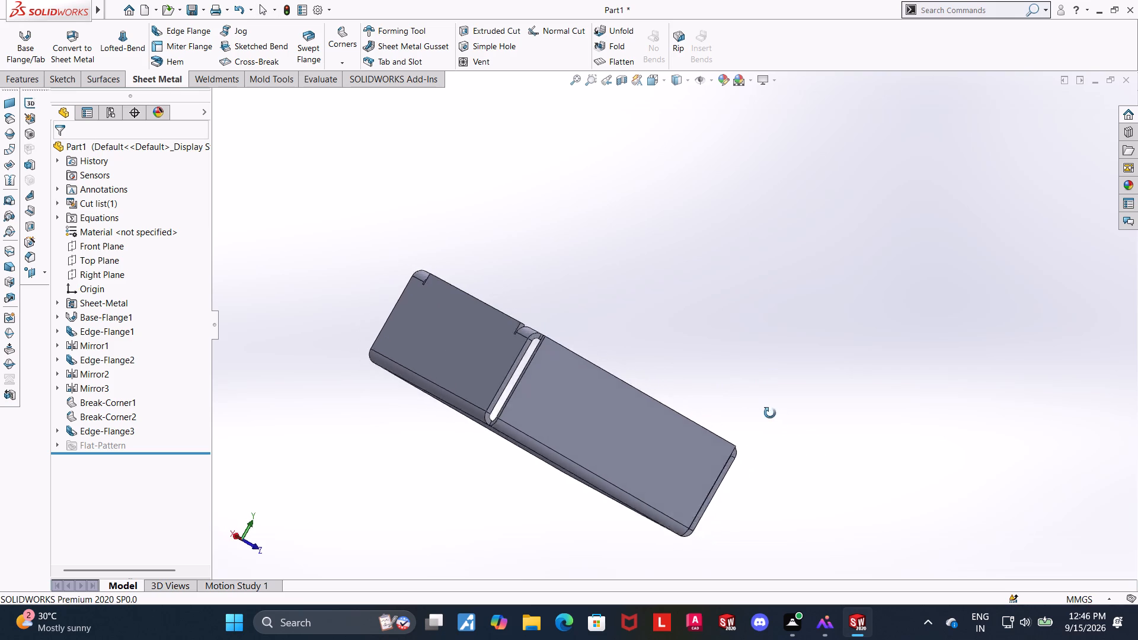
{"action": "middle_click_drag", "start_coordinate": [770, 413], "coordinate": [633, 328]}
{"action": "scroll", "coordinate": [427, 459], "scroll_direction": "down", "scroll_amount": 3}
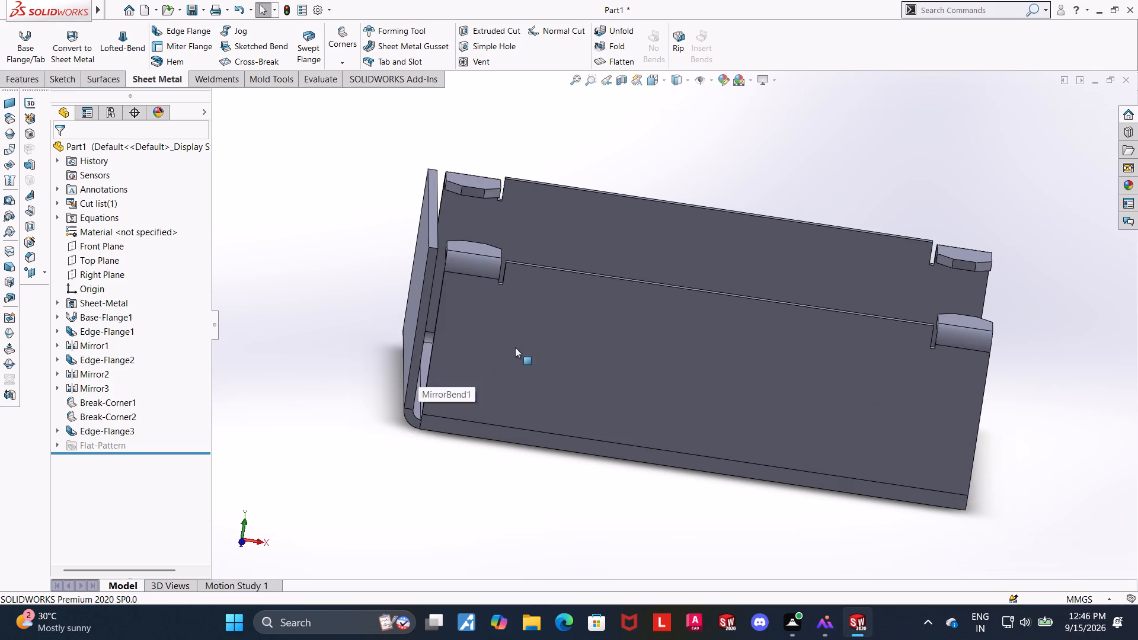
{"action": "scroll", "coordinate": [448, 353], "scroll_direction": "down", "scroll_amount": 1}
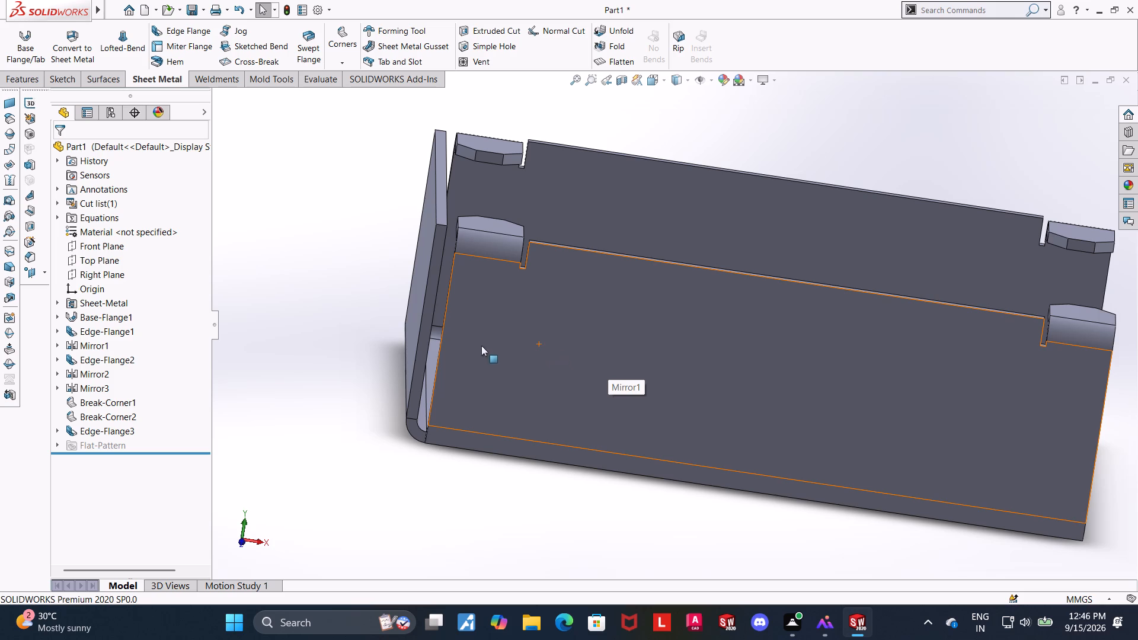
Edit the end edge flange to add a blind position offset of 2.1 mm away from the base's edge.
{"action": "right_click", "coordinate": [95, 434]}
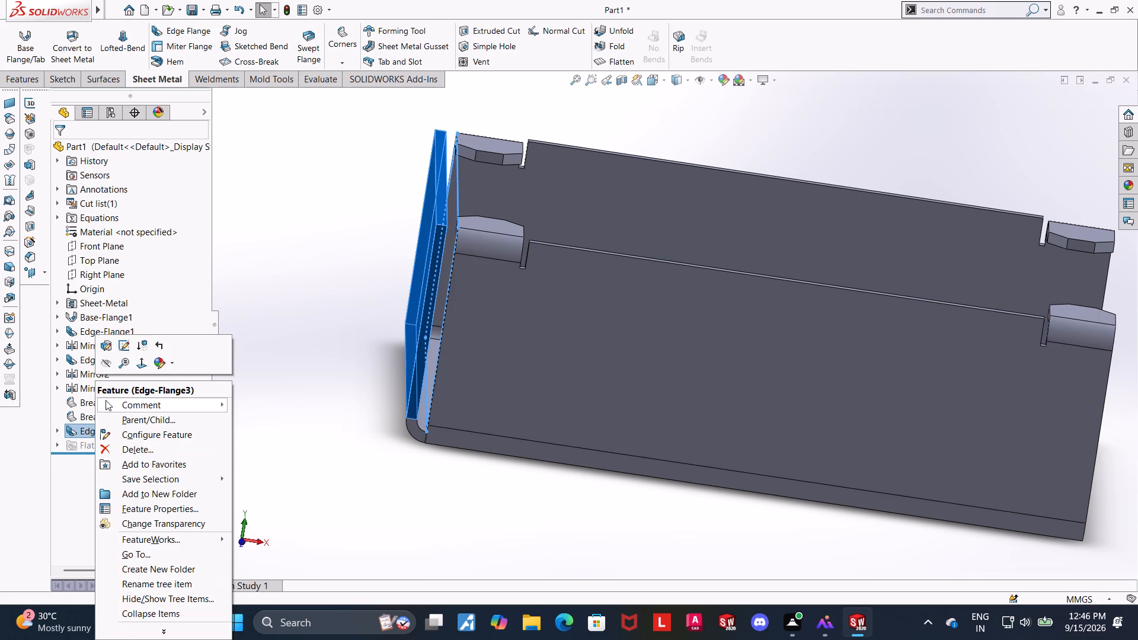
{"action": "left_click", "coordinate": [111, 348]}
{"action": "scroll", "coordinate": [116, 498], "scroll_direction": "down", "scroll_amount": 1}
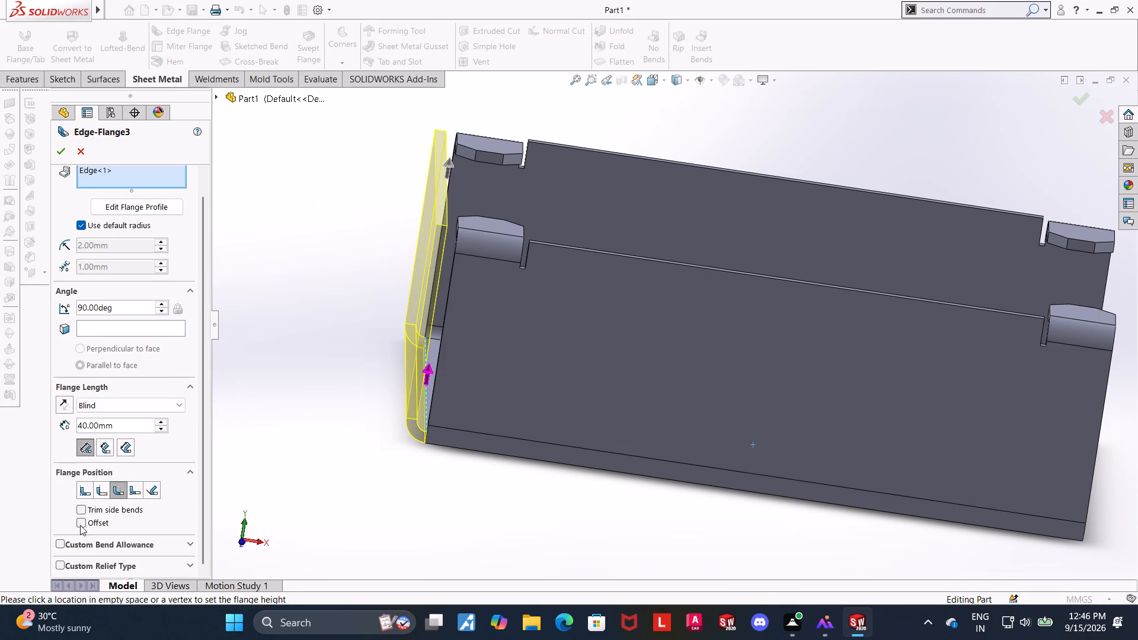
{"action": "left_click", "coordinate": [80, 525]}
{"action": "scroll", "coordinate": [167, 484], "scroll_direction": "down", "scroll_amount": 2}
{"action": "left_click_drag", "start_coordinate": [126, 523], "coordinate": [71, 520]}
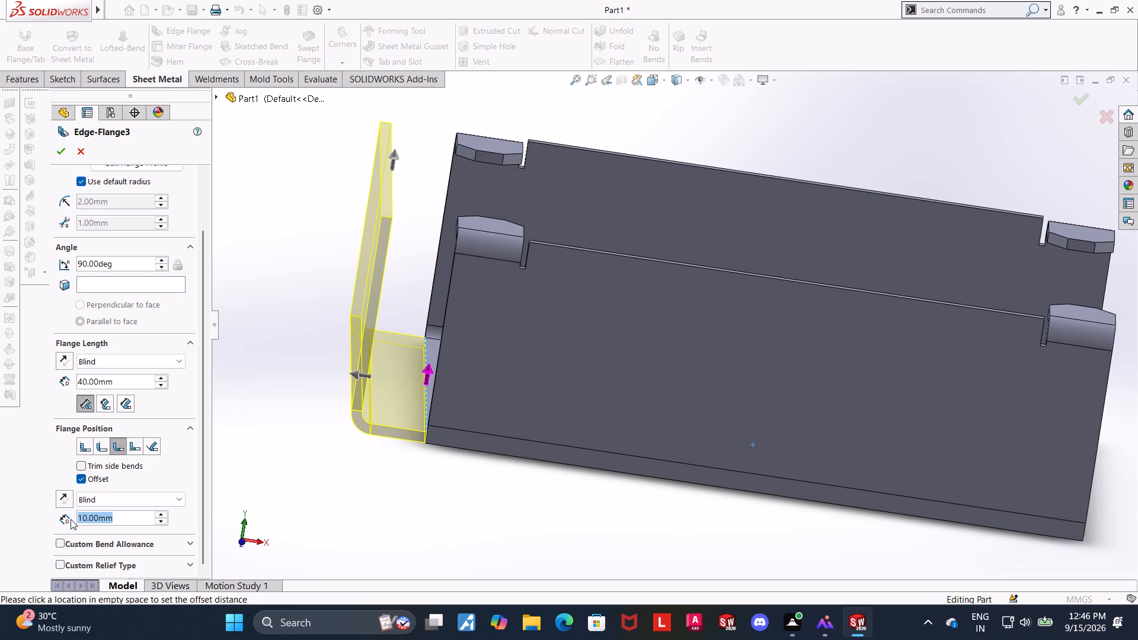
{"action": "type", "text": "2.1"}
{"action": "key", "text": "Return"}
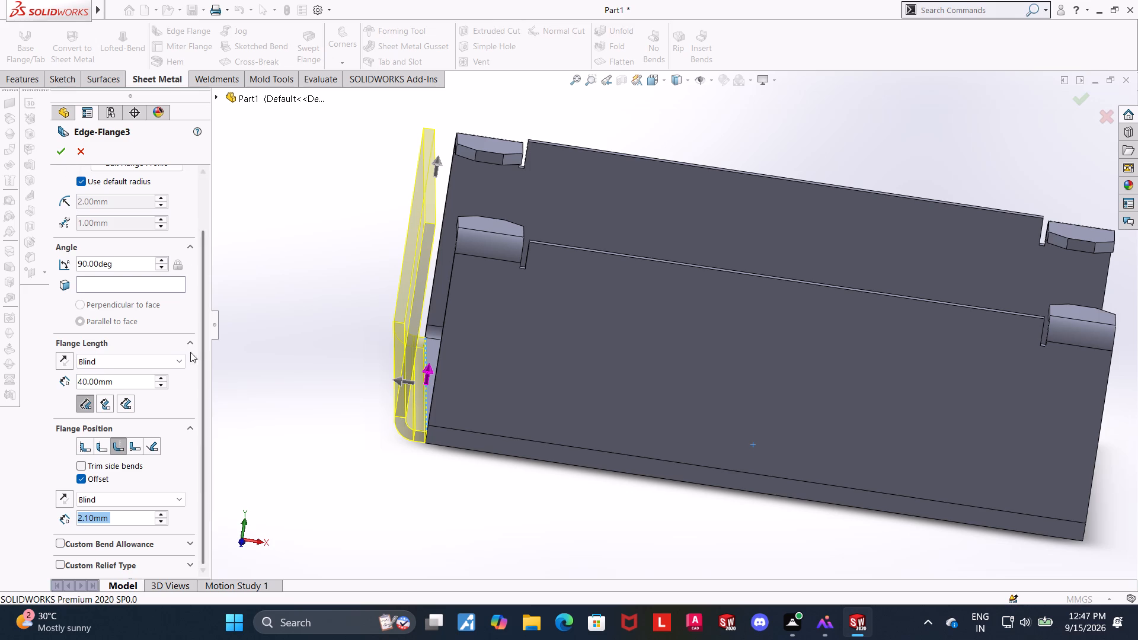
{"action": "scroll", "coordinate": [117, 515], "scroll_direction": "down", "scroll_amount": 2}
{"action": "left_click", "coordinate": [146, 565]}
{"action": "scroll", "coordinate": [161, 558], "scroll_direction": "down", "scroll_amount": 2}
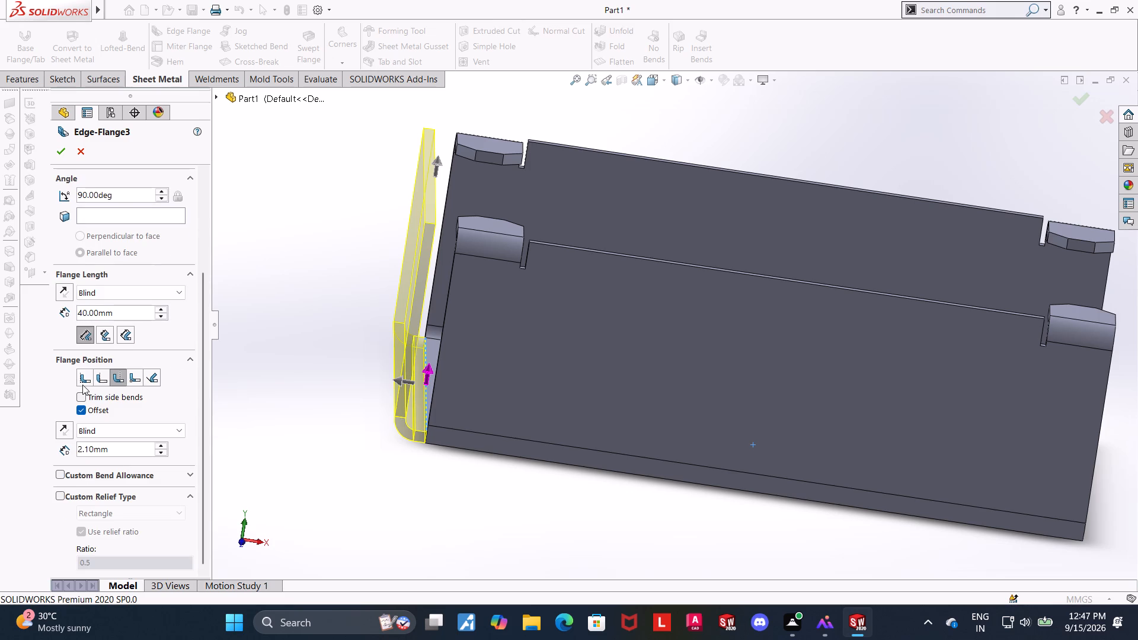
{"action": "left_click", "coordinate": [62, 151]}
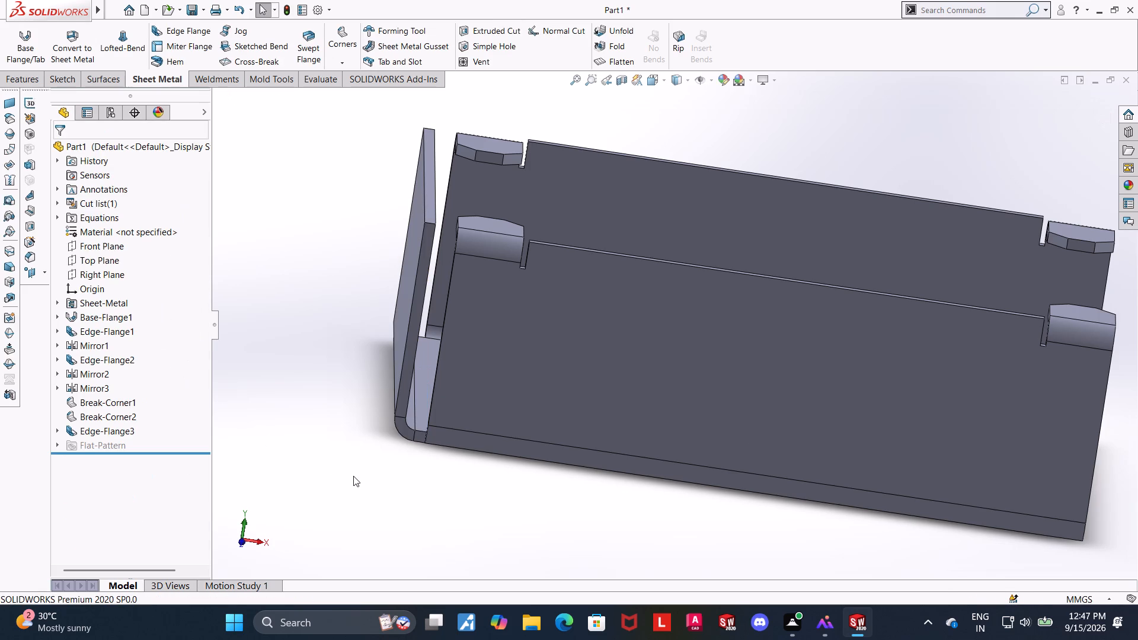
{"action": "left_click", "coordinate": [353, 476]}
{"action": "middle_click_drag", "start_coordinate": [378, 508], "coordinate": [385, 504]}
{"action": "scroll", "coordinate": [406, 525], "scroll_direction": "up", "scroll_amount": 2}
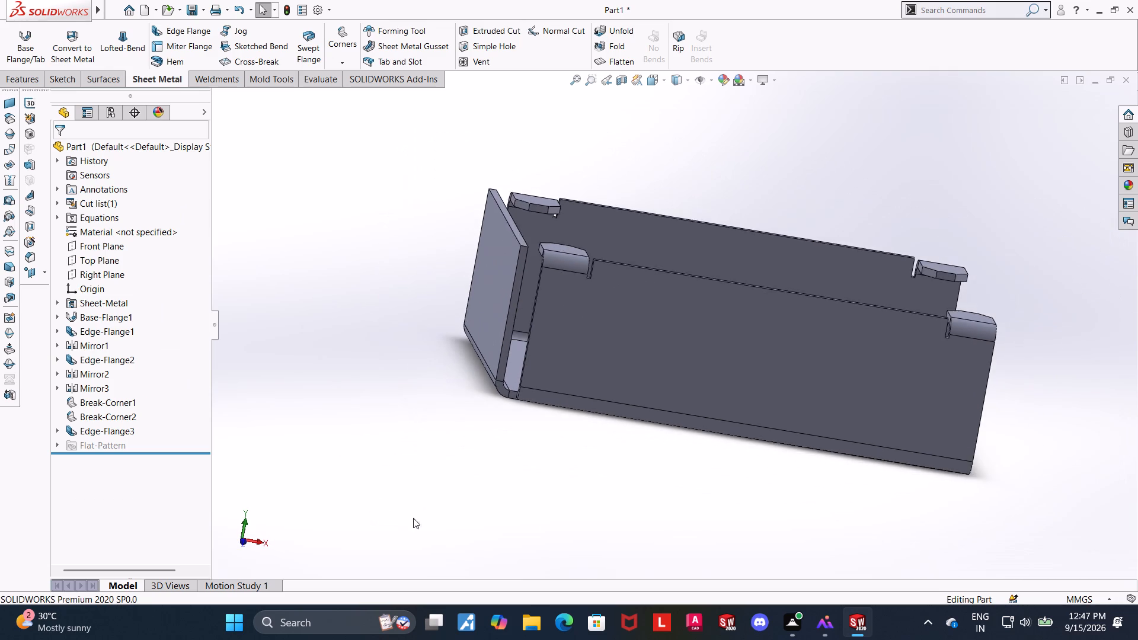
Mirror the offset end edge flange about the Right Plane to the opposite end of the base.
{"action": "scroll", "coordinate": [456, 513], "scroll_direction": "up", "scroll_amount": 2}
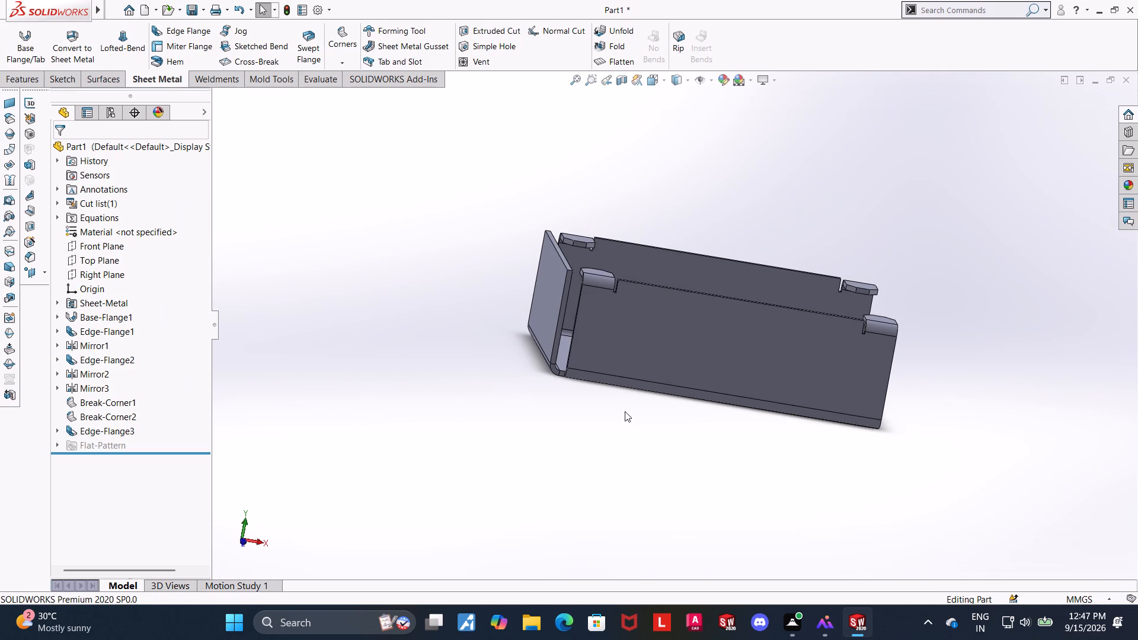
{"action": "middle_click_drag", "start_coordinate": [622, 411], "coordinate": [596, 412]}
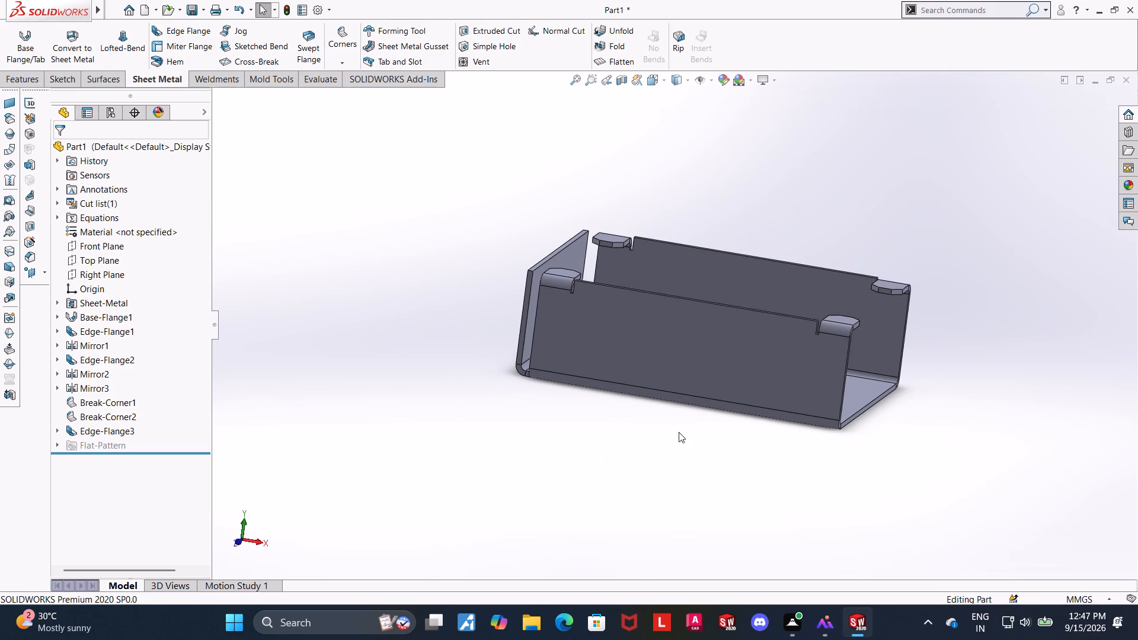
{"action": "middle_click", "coordinate": [667, 426]}
{"action": "scroll", "coordinate": [740, 396], "scroll_direction": "up", "scroll_amount": 5}
{"action": "scroll", "coordinate": [765, 334], "scroll_direction": "down", "scroll_amount": 4}
{"action": "middle_click_drag", "start_coordinate": [537, 372], "coordinate": [554, 399]}
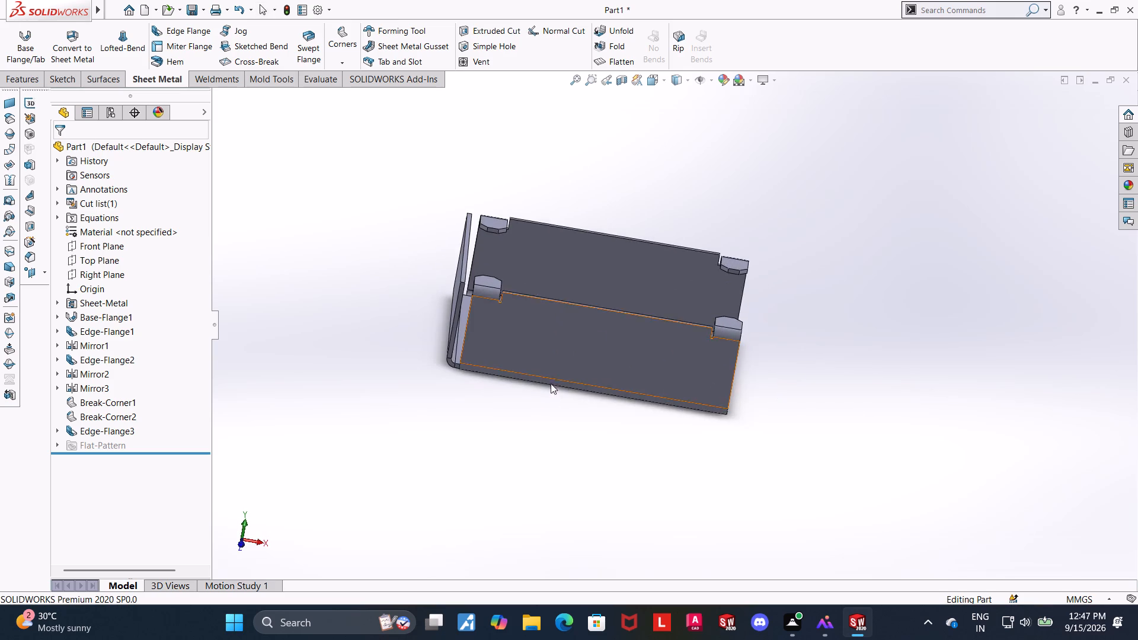
{"action": "scroll", "coordinate": [606, 282], "scroll_direction": "down", "scroll_amount": 3}
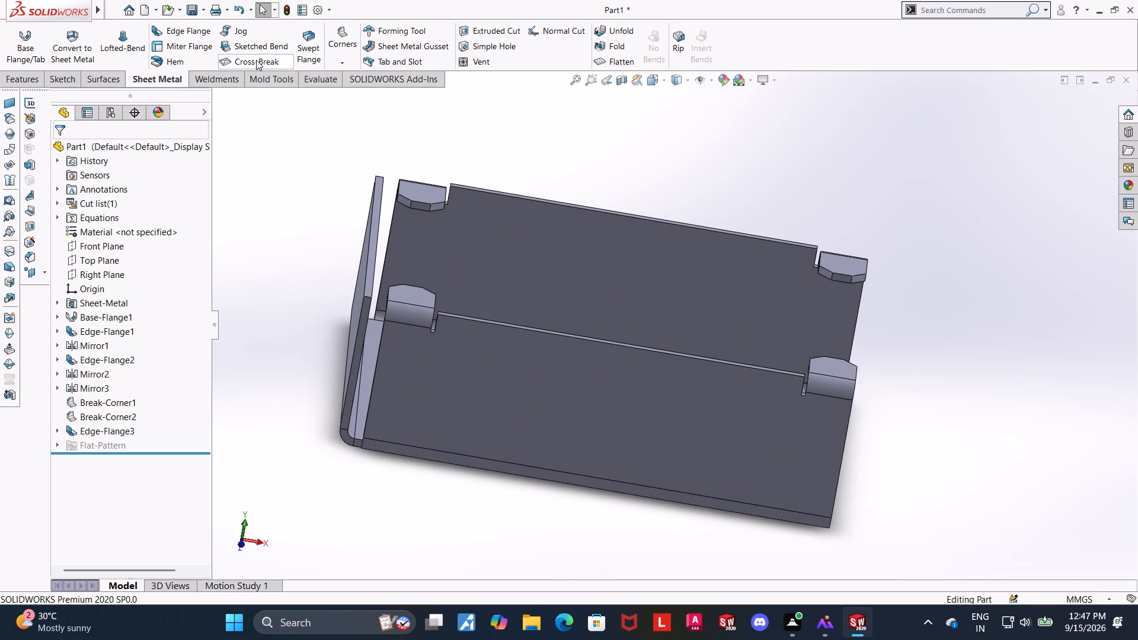
{"action": "left_click", "coordinate": [52, 72]}
{"action": "left_click", "coordinate": [22, 79]}
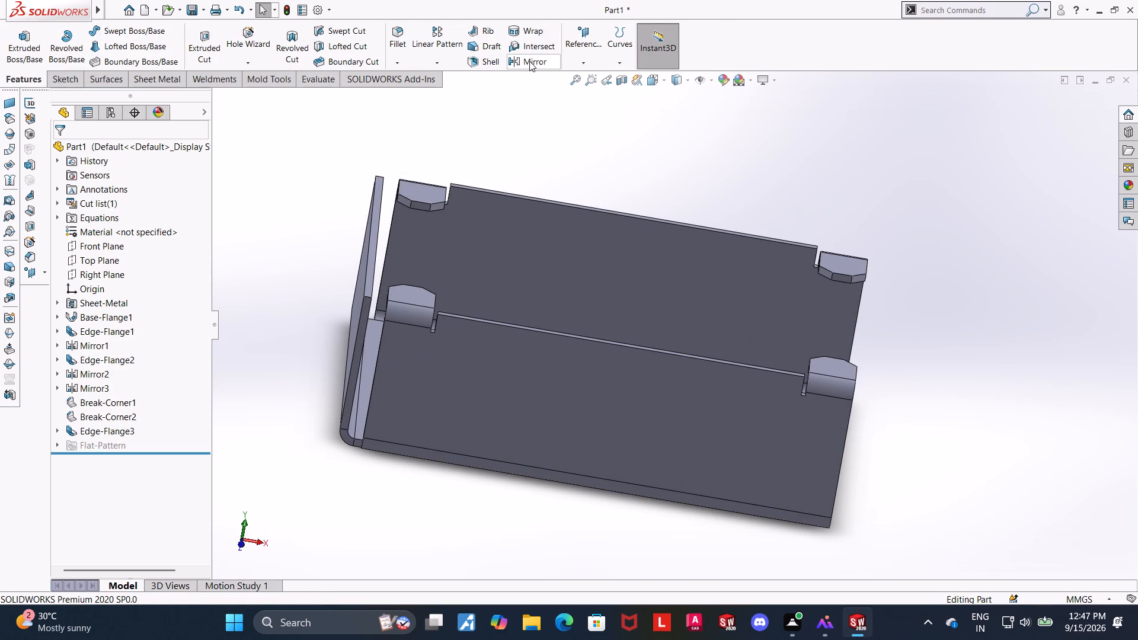
{"action": "left_click", "coordinate": [529, 61]}
{"action": "left_click", "coordinate": [215, 95]}
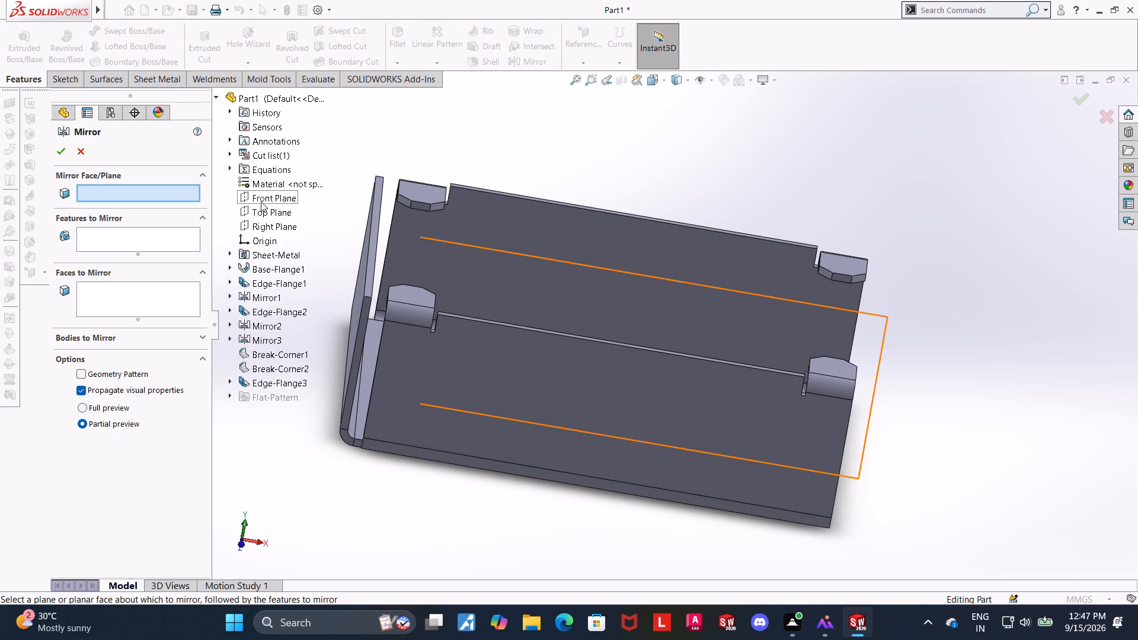
{"action": "left_click", "coordinate": [268, 226]}
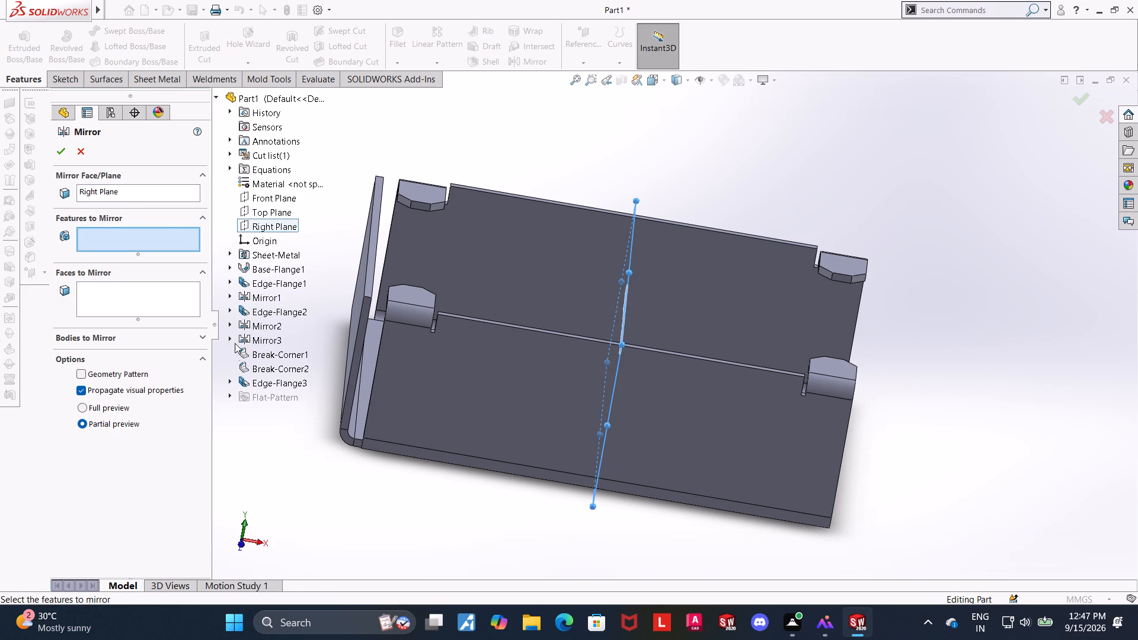
{"action": "left_click", "coordinate": [261, 383]}
{"action": "left_click", "coordinate": [60, 153]}
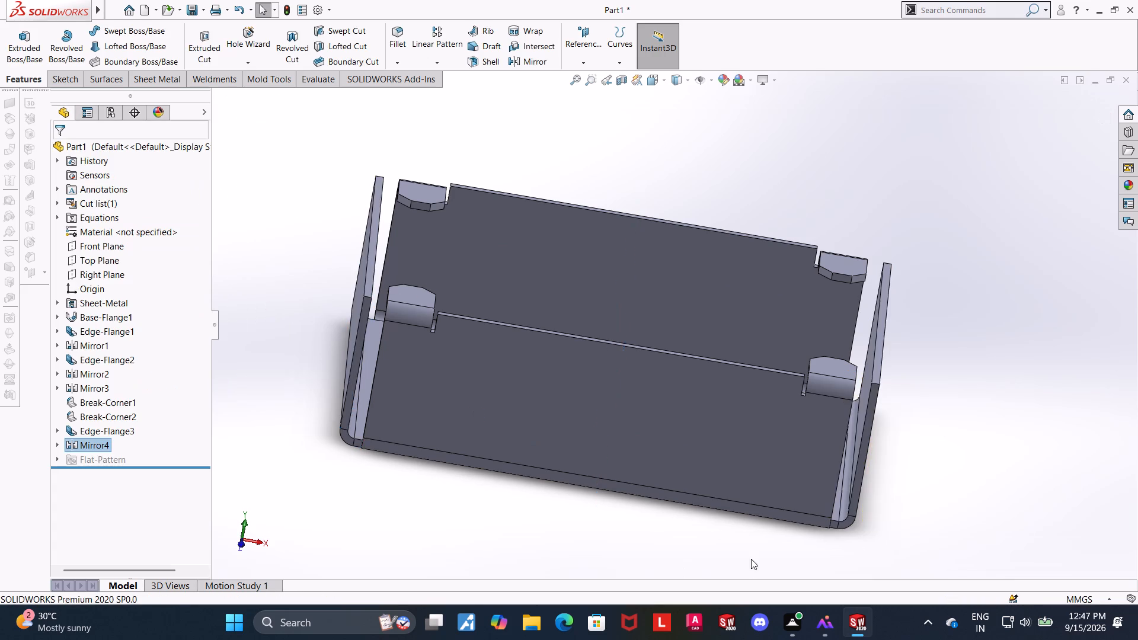
Examine both end flanges and their corner gaps from the side, the outside and above.
{"action": "middle_click_drag", "start_coordinate": [737, 548], "coordinate": [718, 485]}
{"action": "scroll", "coordinate": [721, 484], "scroll_direction": "up", "scroll_amount": 4}
{"action": "scroll", "coordinate": [733, 368], "scroll_direction": "down", "scroll_amount": 4}
{"action": "middle_click_drag", "start_coordinate": [728, 401], "coordinate": [728, 405]}
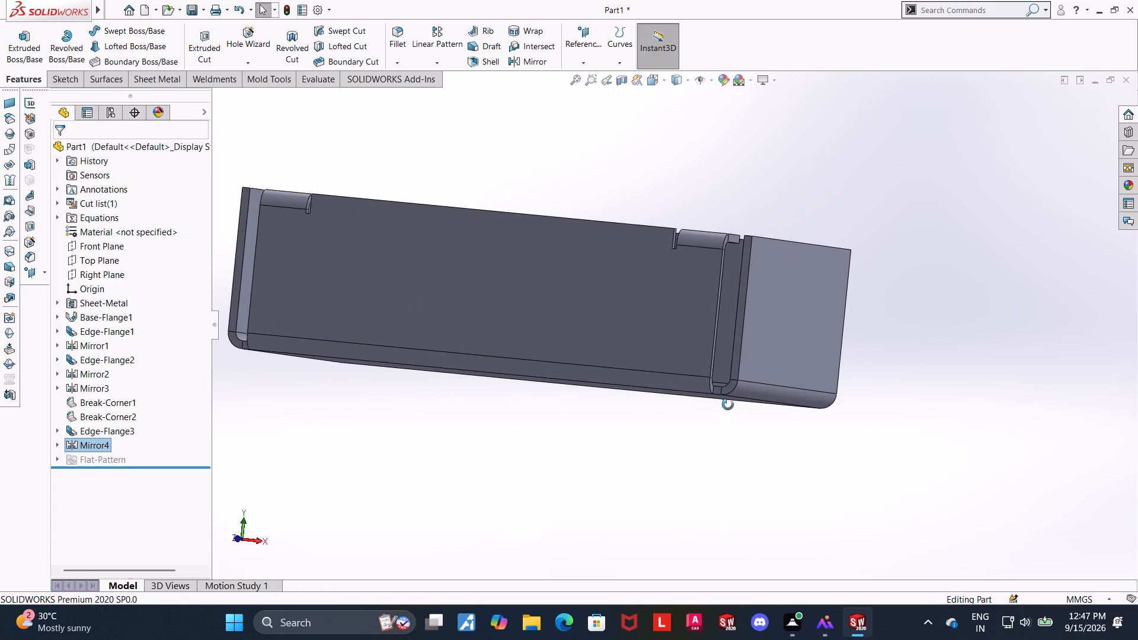
{"action": "middle_click_drag", "start_coordinate": [728, 405], "coordinate": [719, 444]}
{"action": "scroll", "coordinate": [716, 439], "scroll_direction": "down", "scroll_amount": 4}
{"action": "scroll", "coordinate": [664, 456], "scroll_direction": "up", "scroll_amount": 6}
{"action": "middle_click_drag", "start_coordinate": [555, 379], "coordinate": [587, 390]}
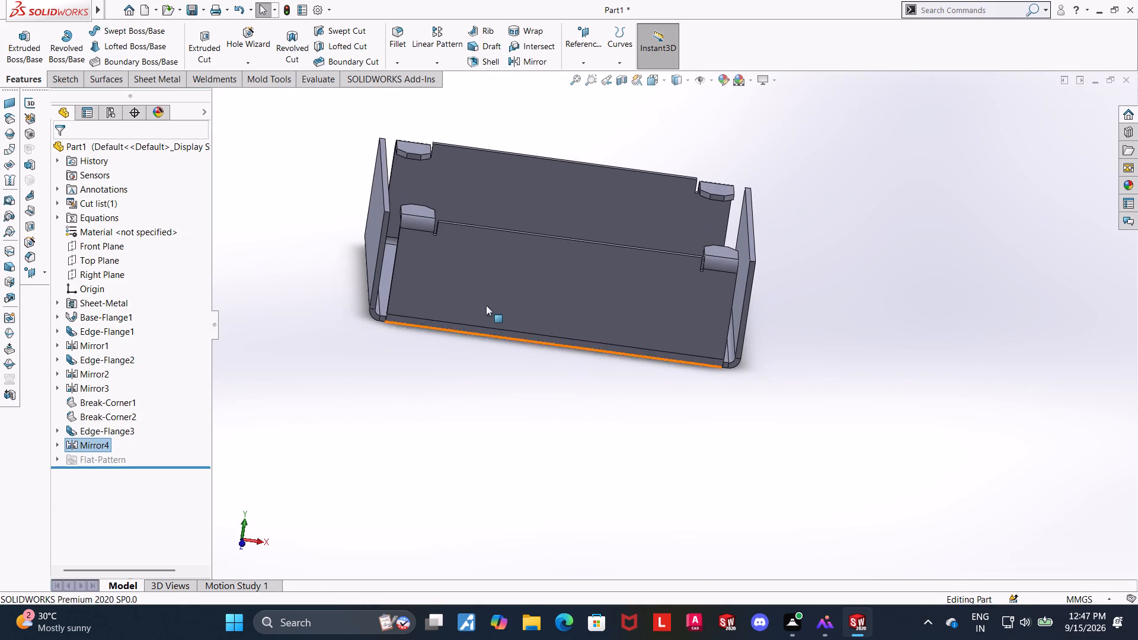
{"action": "scroll", "coordinate": [428, 296], "scroll_direction": "down", "scroll_amount": 2}
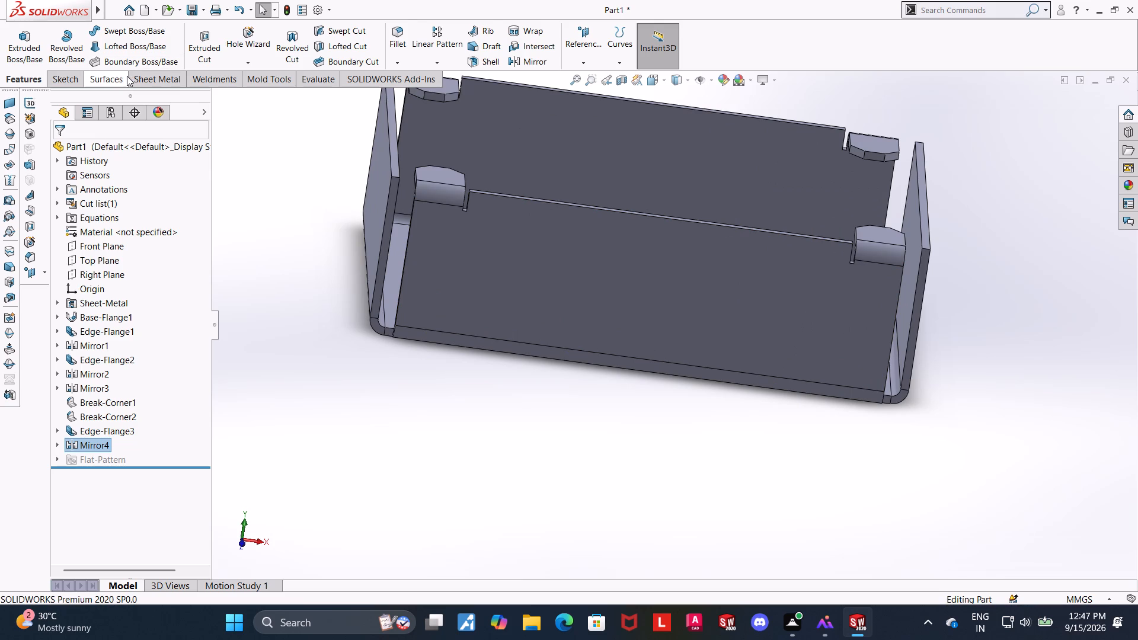
Measure the overall distance between the outer faces of the two end flanges.
{"action": "left_click", "coordinate": [119, 77]}
{"action": "left_click", "coordinate": [68, 73]}
{"action": "left_click", "coordinate": [63, 37]}
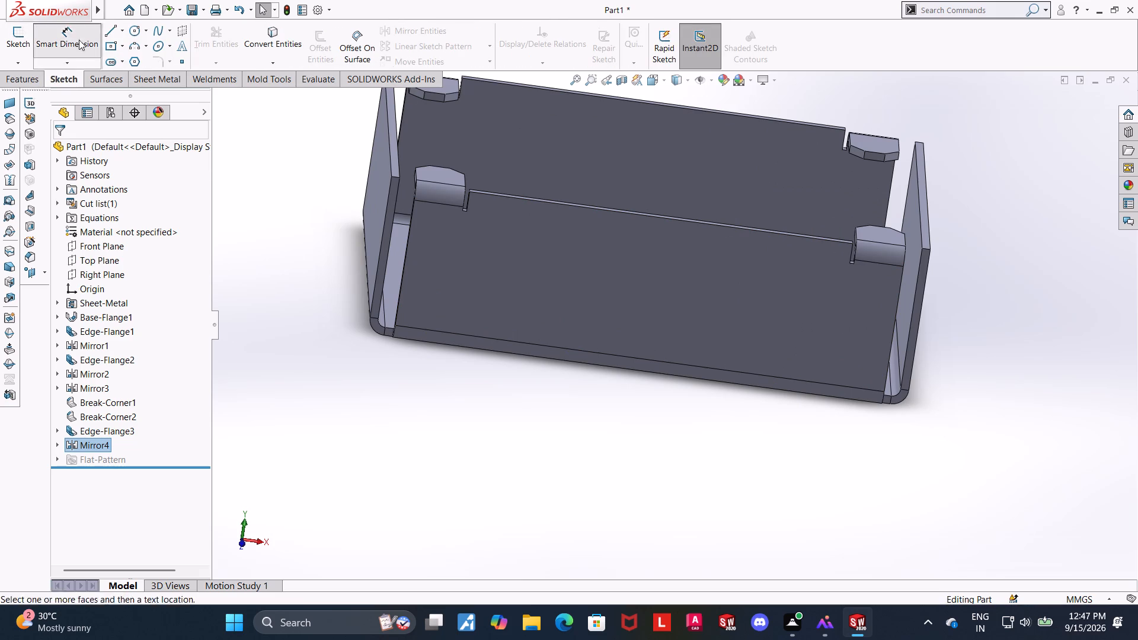
{"action": "middle_click_drag", "start_coordinate": [948, 277], "coordinate": [910, 260]}
{"action": "left_click", "coordinate": [904, 252]}
{"action": "middle_click_drag", "start_coordinate": [889, 362], "coordinate": [893, 362]}
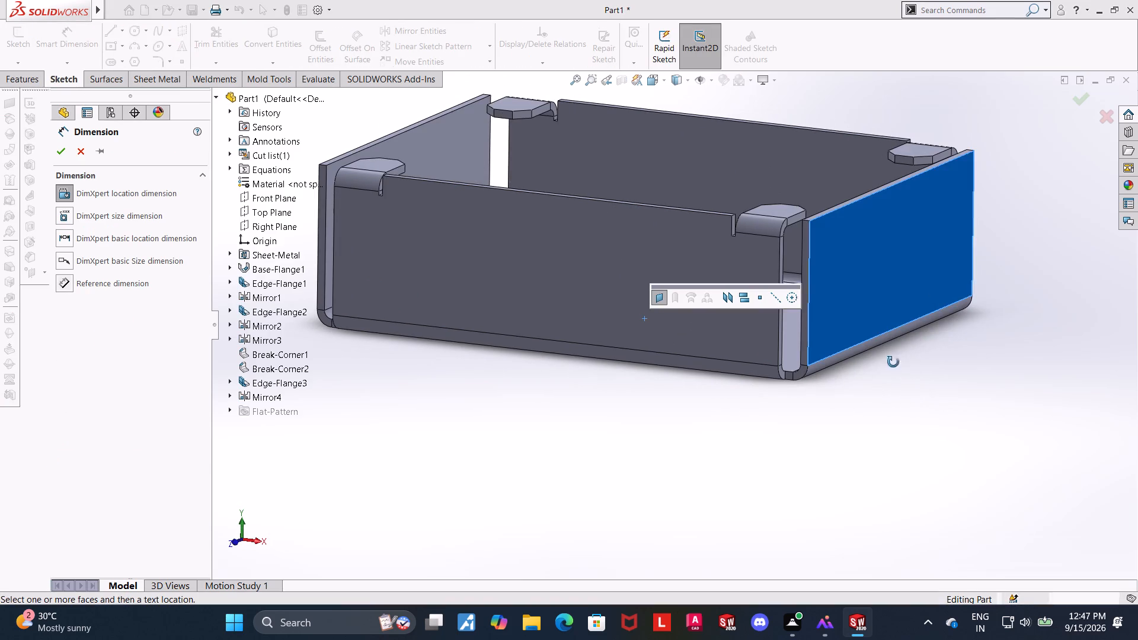
{"action": "middle_click_drag", "start_coordinate": [893, 362], "coordinate": [953, 382]}
{"action": "left_click", "coordinate": [440, 242]}
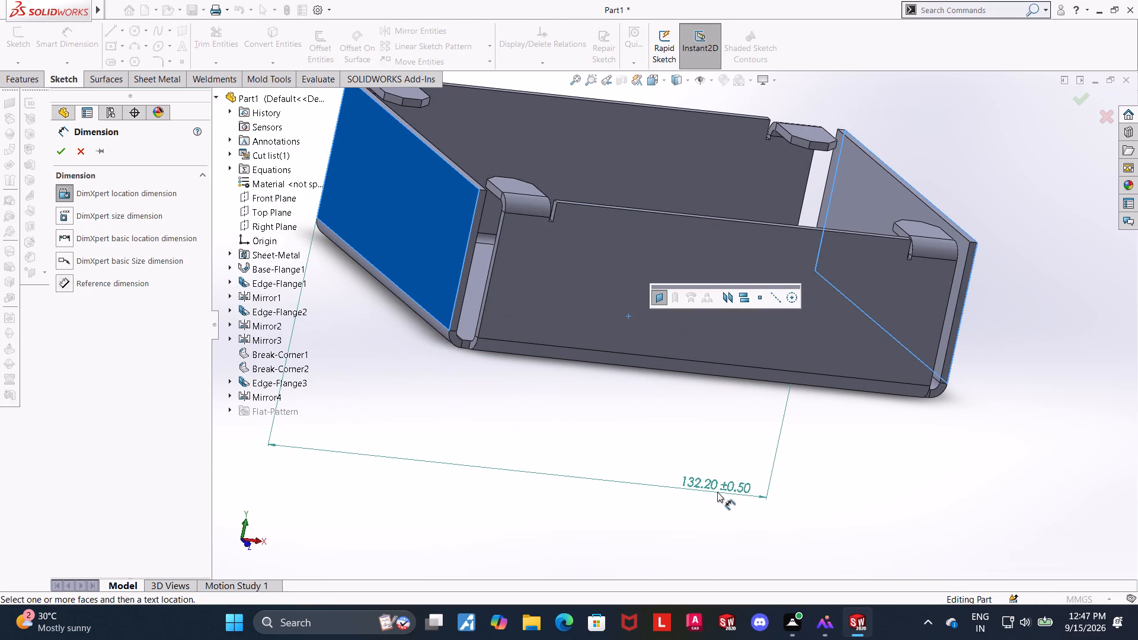
{"action": "key", "text": "Escape"}
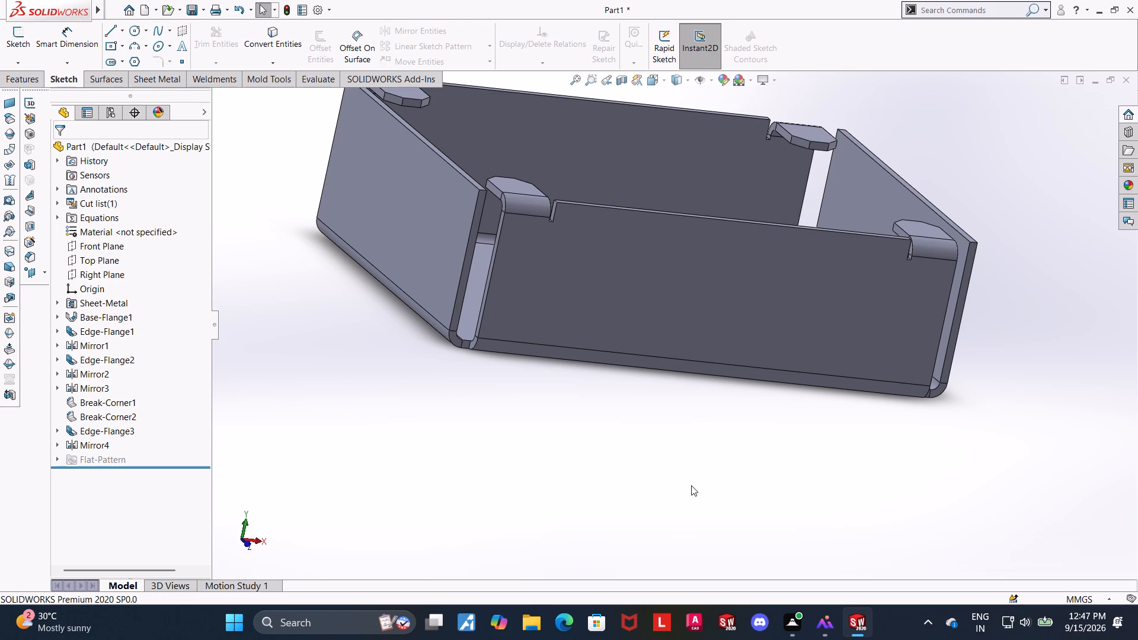
Measure the distance between the outer faces of the two end flanges again.
{"action": "middle_click_drag", "start_coordinate": [714, 511], "coordinate": [691, 505]}
{"action": "scroll", "coordinate": [706, 469], "scroll_direction": "up", "scroll_amount": 2}
{"action": "scroll", "coordinate": [675, 327], "scroll_direction": "down", "scroll_amount": 2}
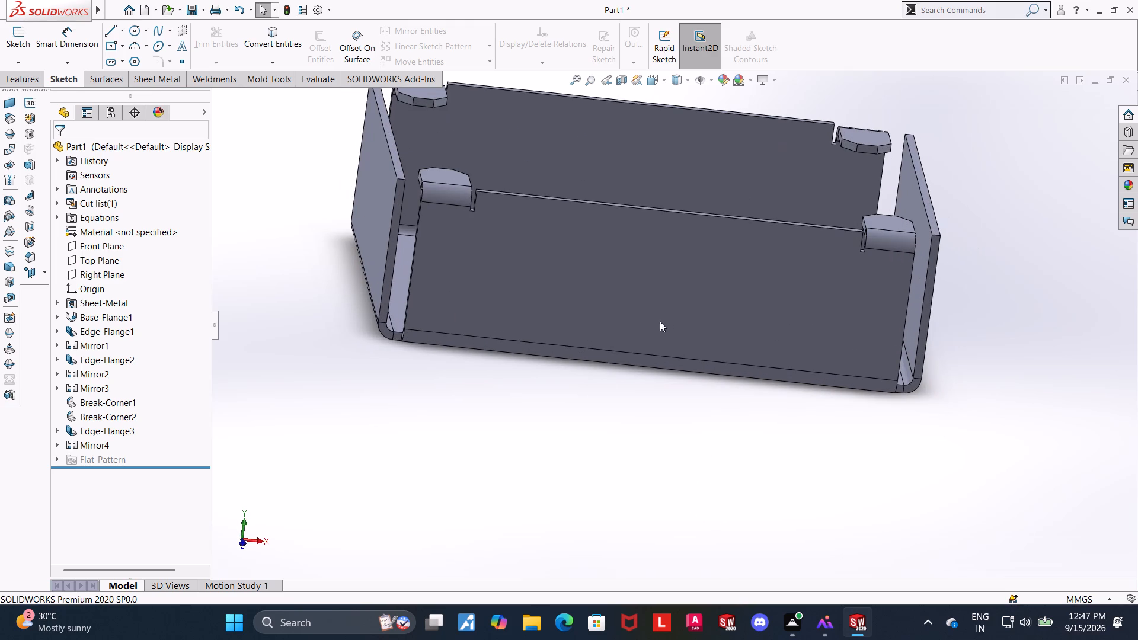
{"action": "left_click", "coordinate": [156, 78]}
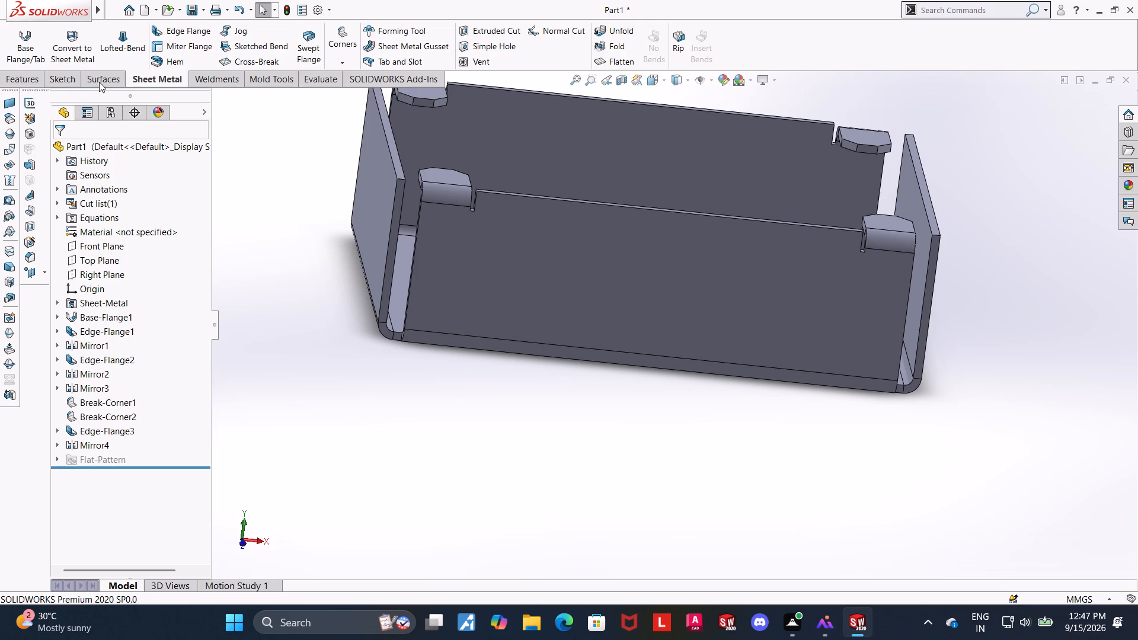
{"action": "left_click", "coordinate": [100, 82]}
{"action": "left_click", "coordinate": [60, 78]}
{"action": "left_click", "coordinate": [62, 35]}
{"action": "left_click", "coordinate": [364, 199]}
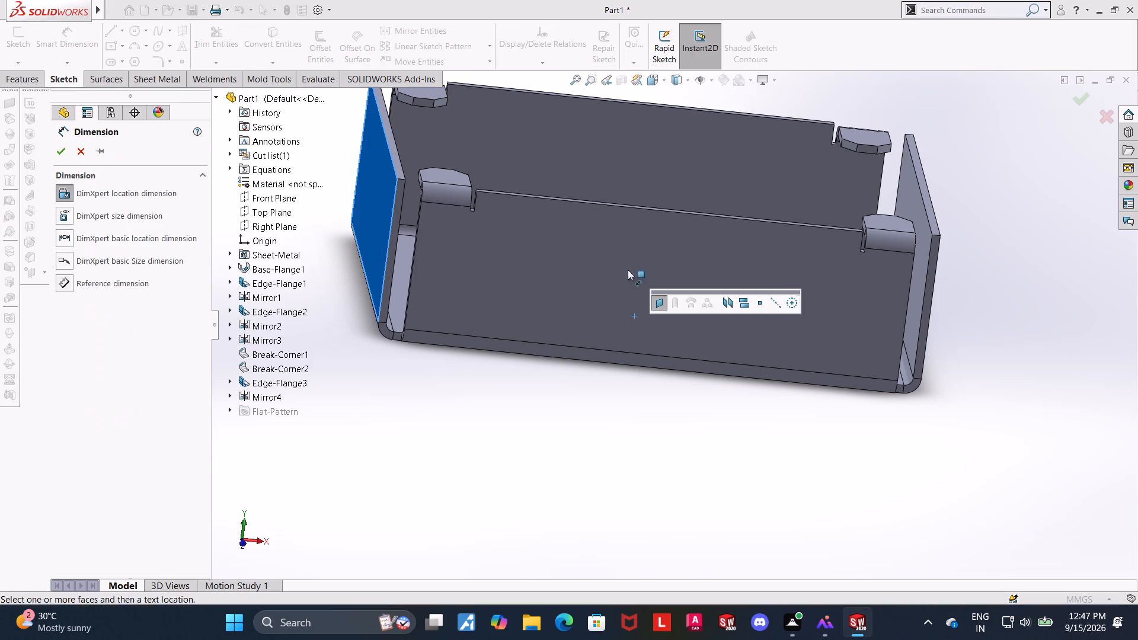
{"action": "middle_click_drag", "start_coordinate": [1085, 382], "coordinate": [1039, 360]}
{"action": "left_click", "coordinate": [890, 257], "text": "ctrl"}
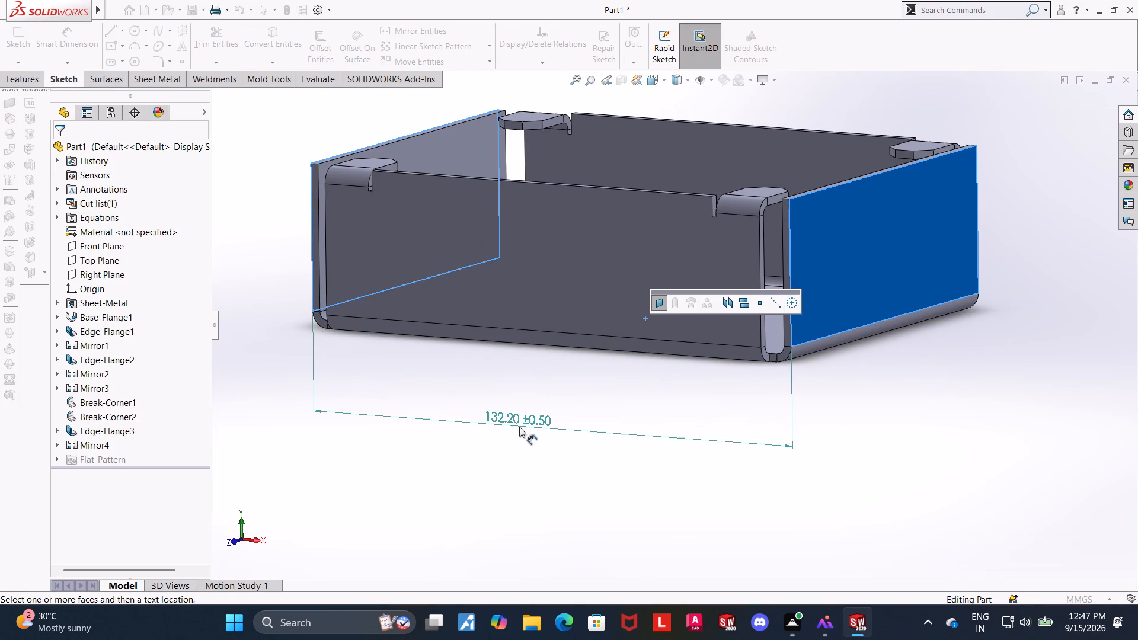
{"action": "key", "text": "Escape"}
Examine the whole box from above, from behind and from its ends, including the tabs and corner gaps.
{"action": "scroll", "coordinate": [546, 423], "scroll_direction": "up", "scroll_amount": 4}
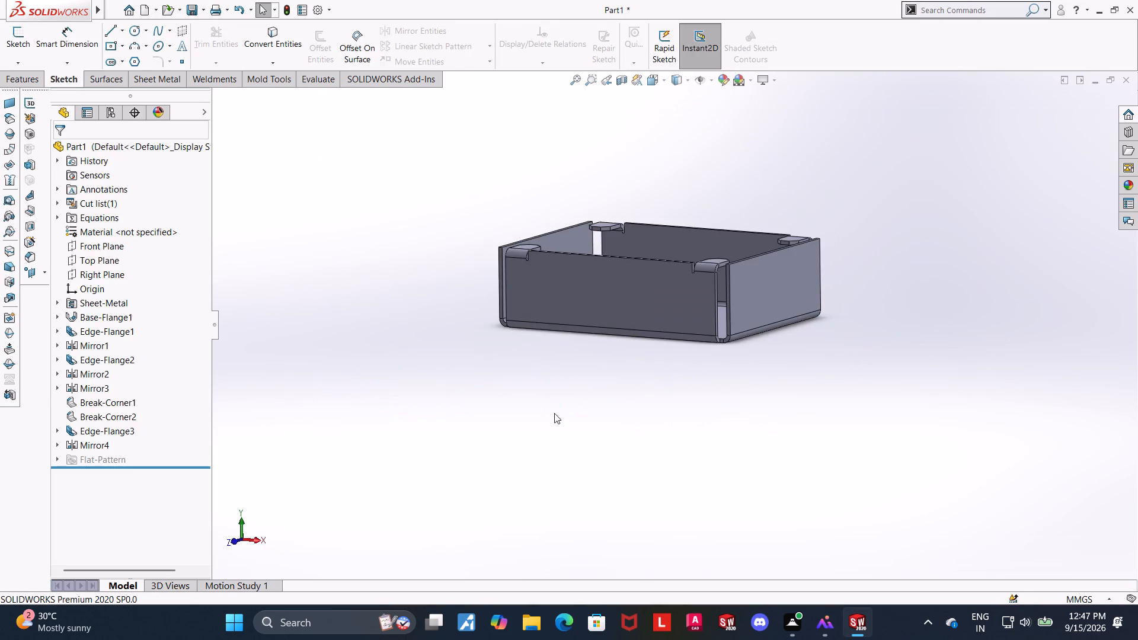
{"action": "scroll", "coordinate": [590, 265], "scroll_direction": "down", "scroll_amount": 3}
{"action": "middle_click_drag", "start_coordinate": [588, 368], "coordinate": [585, 443]}
{"action": "scroll", "coordinate": [632, 248], "scroll_direction": "down", "scroll_amount": 1}
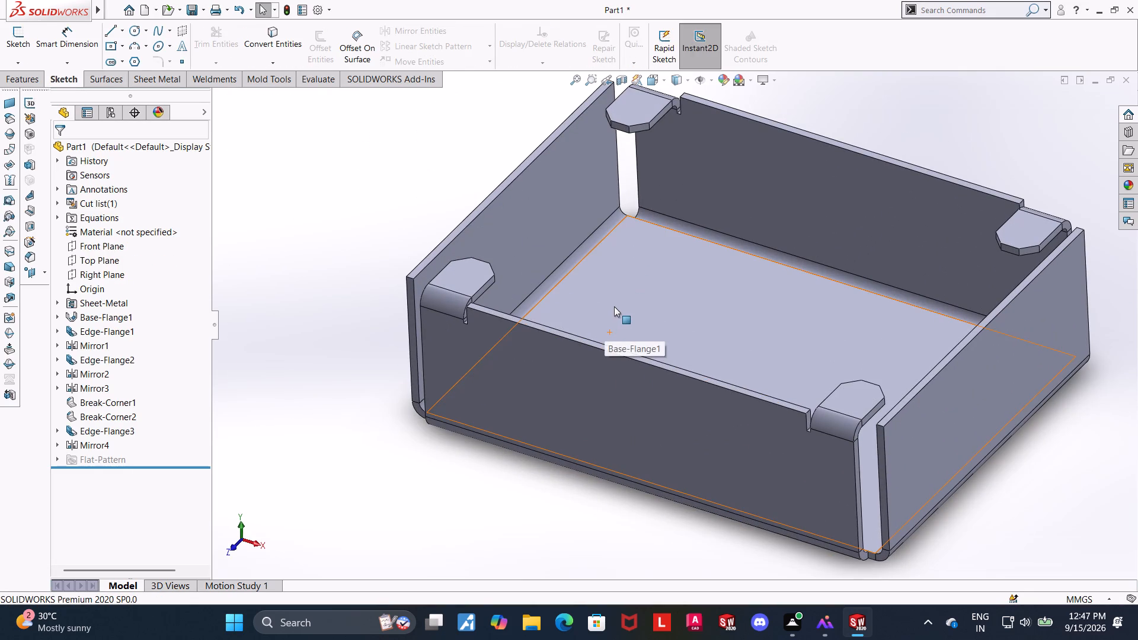
{"action": "middle_click_drag", "start_coordinate": [615, 305], "coordinate": [636, 334]}
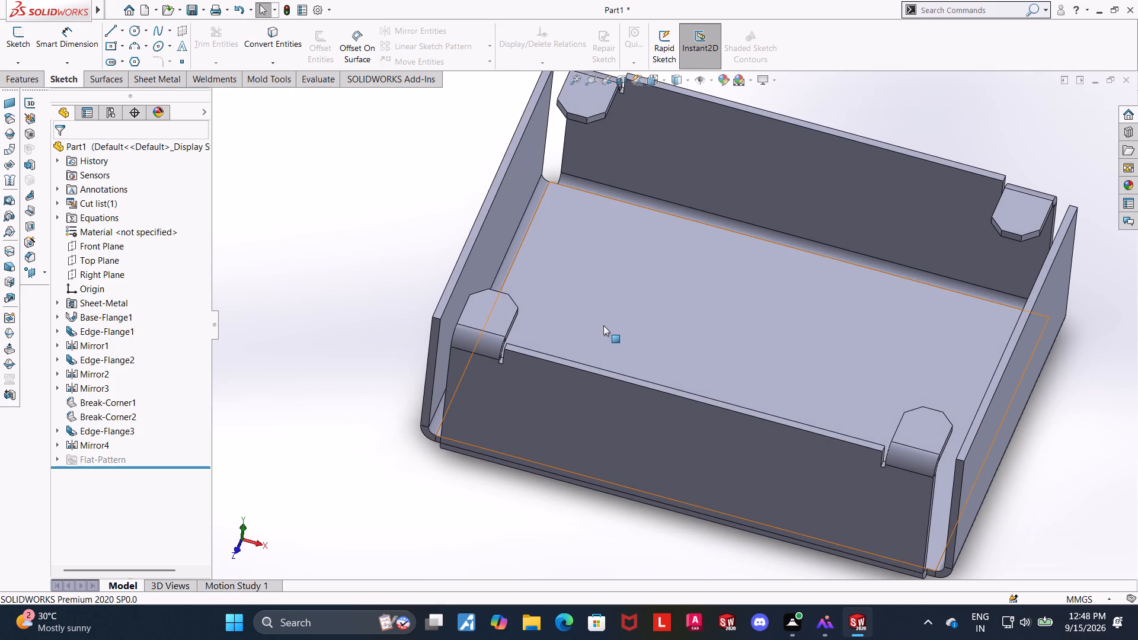
{"action": "middle_click_drag", "start_coordinate": [1009, 446], "coordinate": [765, 395]}
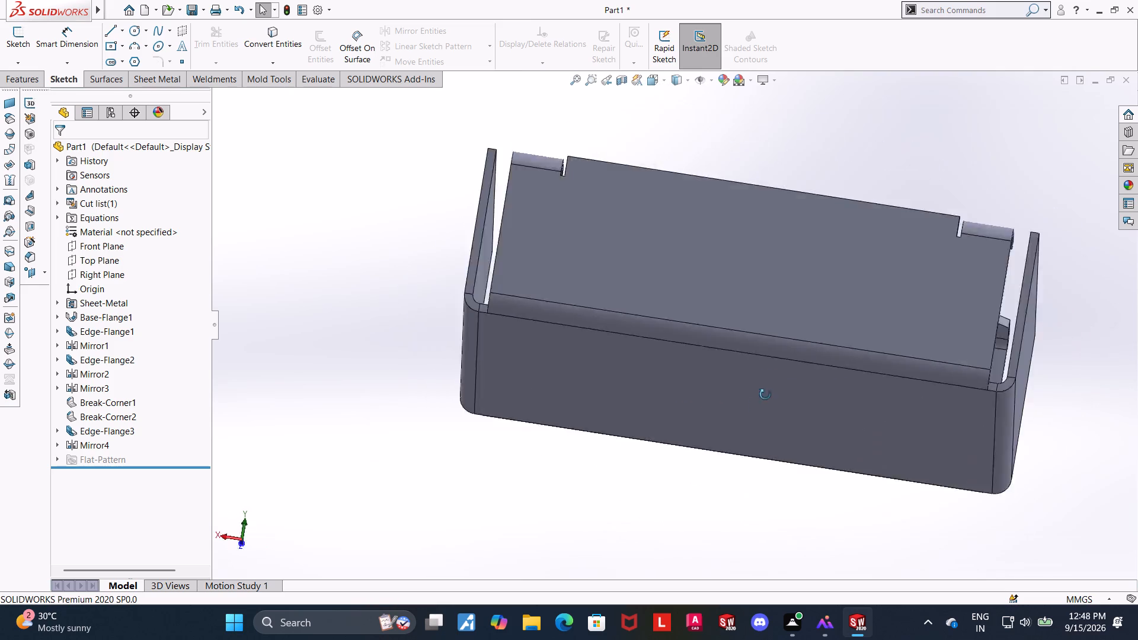
{"action": "middle_click_drag", "start_coordinate": [765, 395], "coordinate": [848, 433]}
{"action": "middle_click_drag", "start_coordinate": [797, 424], "coordinate": [835, 495]}
{"action": "scroll", "coordinate": [835, 495], "scroll_direction": "up", "scroll_amount": 1}
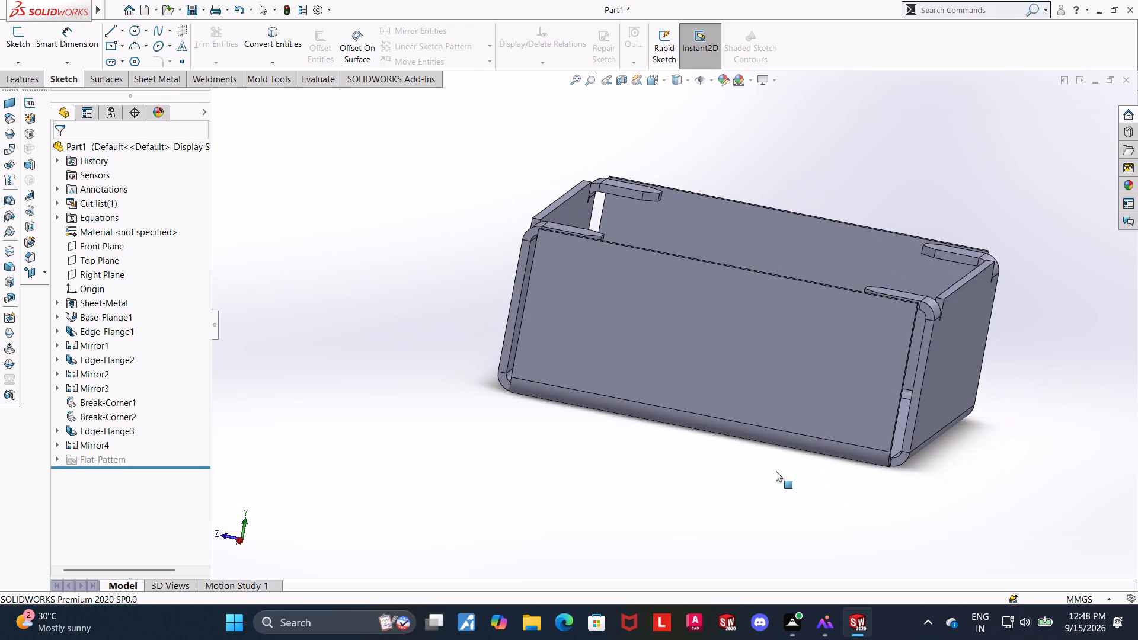
{"action": "middle_click_drag", "start_coordinate": [779, 460], "coordinate": [809, 477]}
On the mirrored end flange's outer face, sketch a center rectangle about 65 x 20 mm, centred directly above the origin at about 24.6 mm height.
{"action": "left_click", "coordinate": [788, 359]}
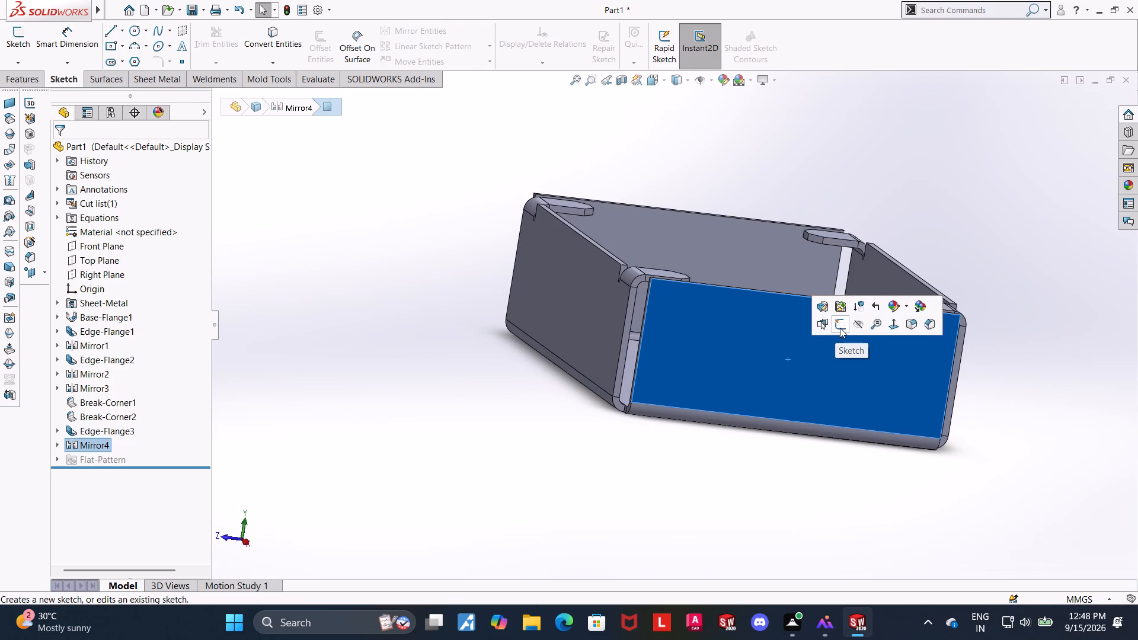
{"action": "left_click", "coordinate": [840, 328]}
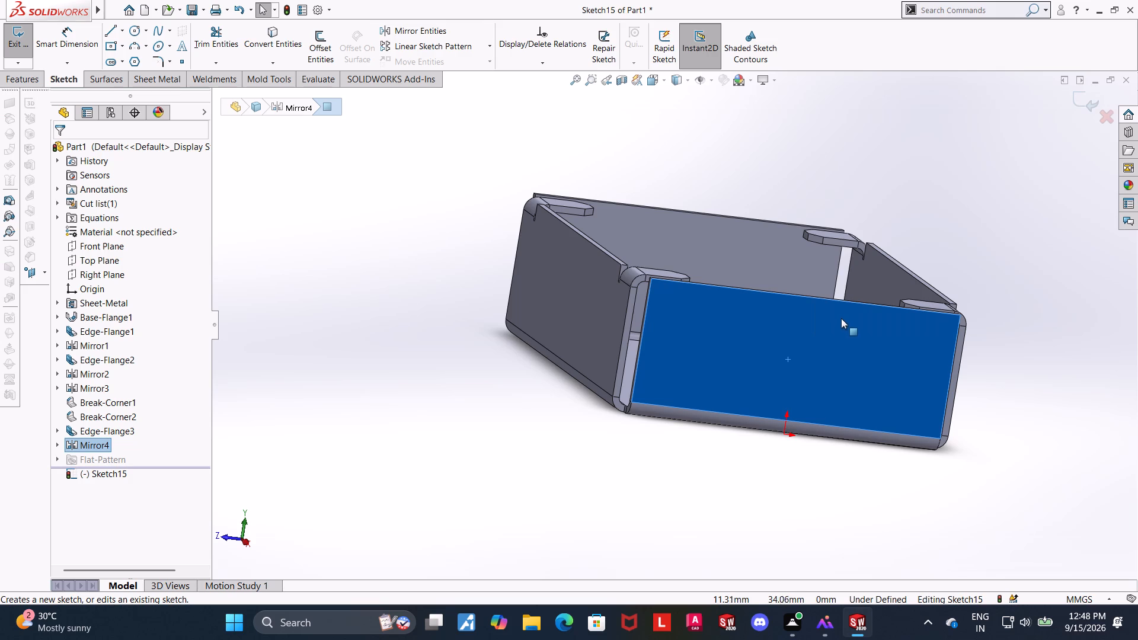
{"action": "left_click", "coordinate": [109, 476]}
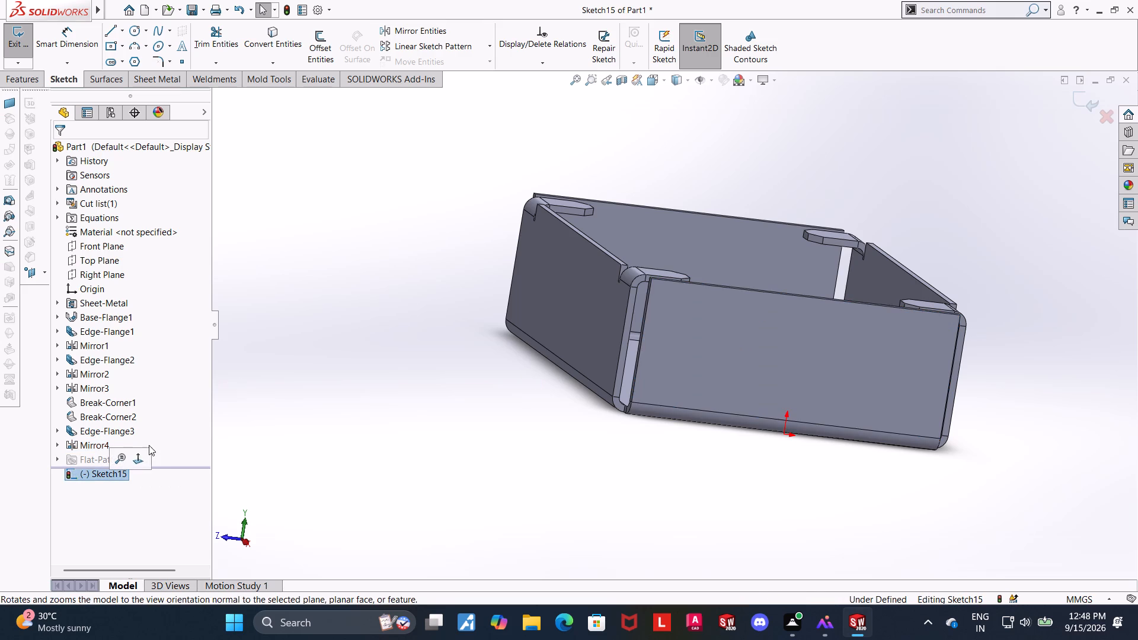
{"action": "left_click", "coordinate": [132, 453]}
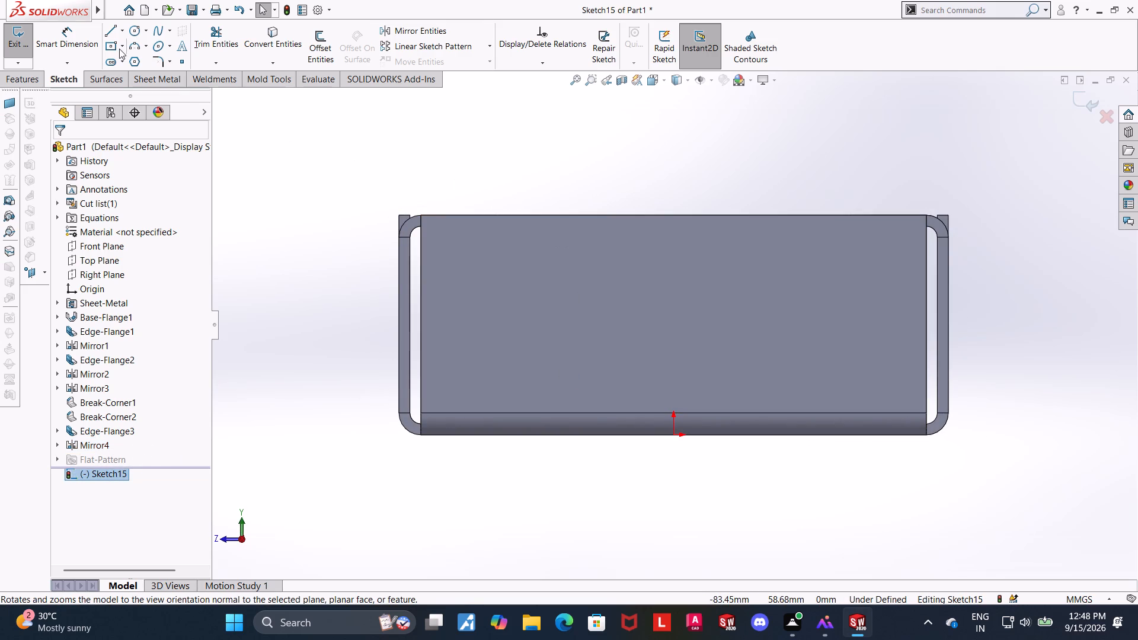
{"action": "left_click", "coordinate": [112, 43]}
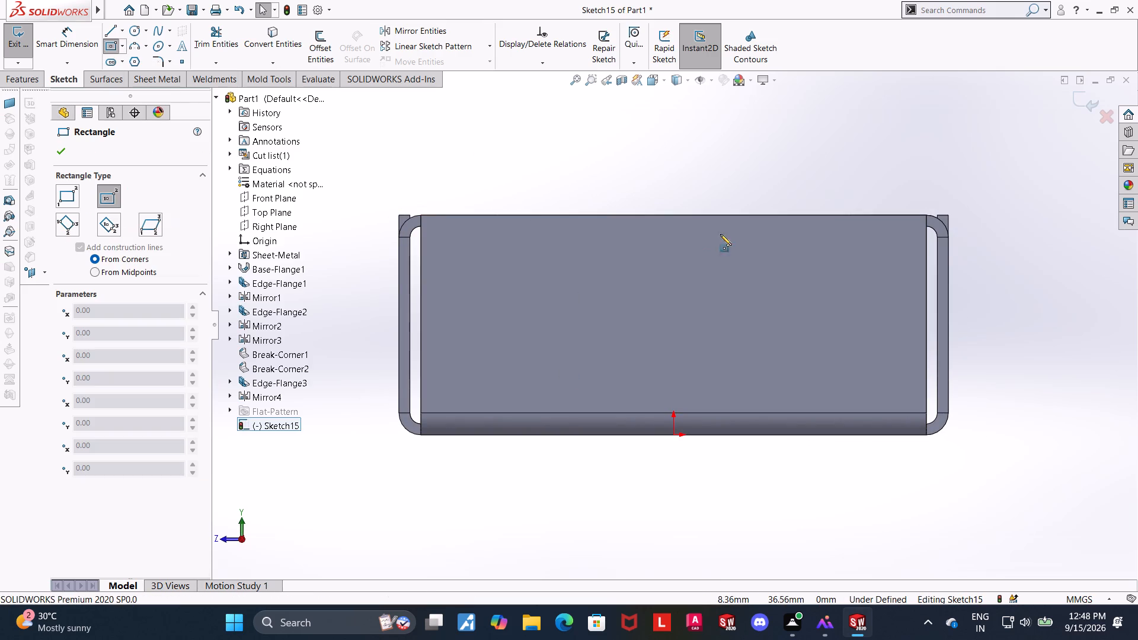
{"action": "left_click", "coordinate": [672, 300]}
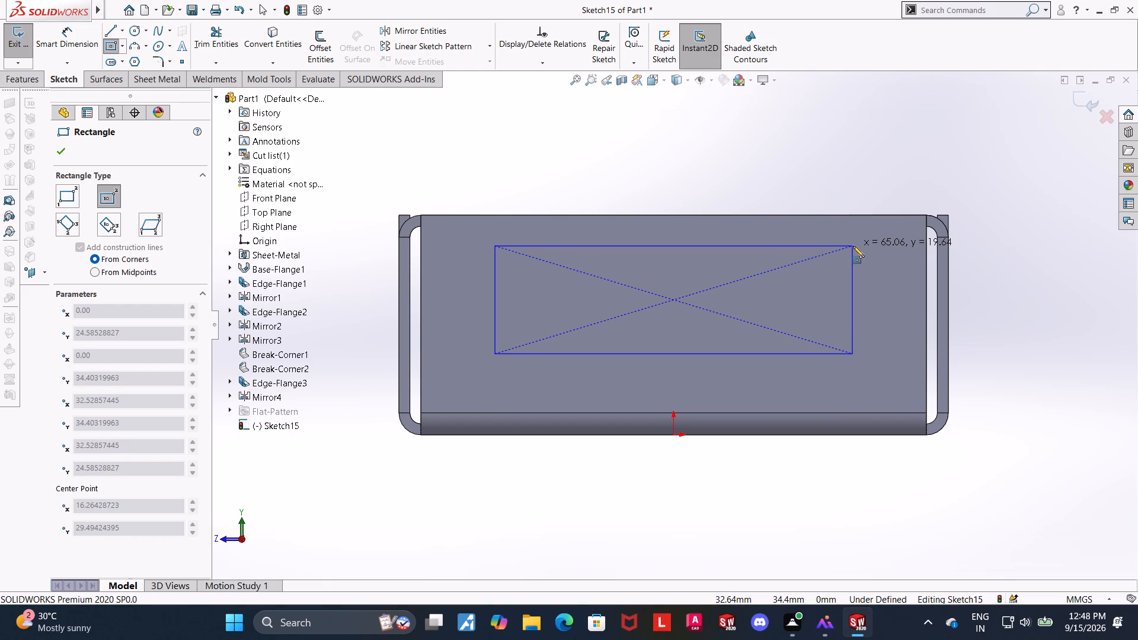
{"action": "left_click", "coordinate": [853, 246]}
{"action": "key", "text": "Escape"}
{"action": "key", "text": "Escape"}
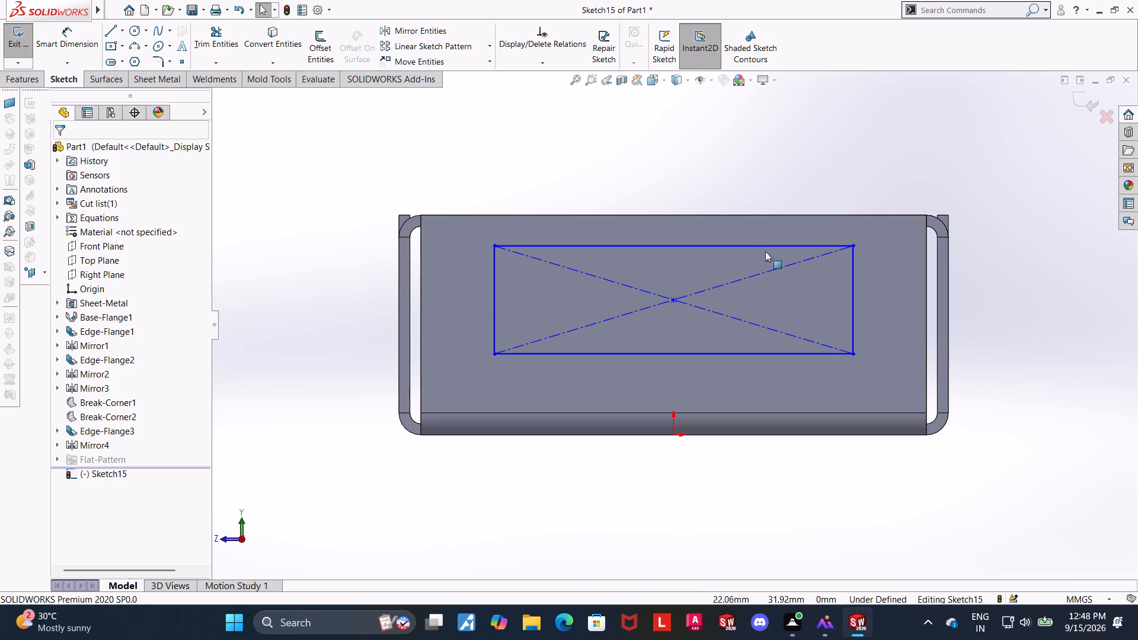
{"action": "key", "text": "Escape"}
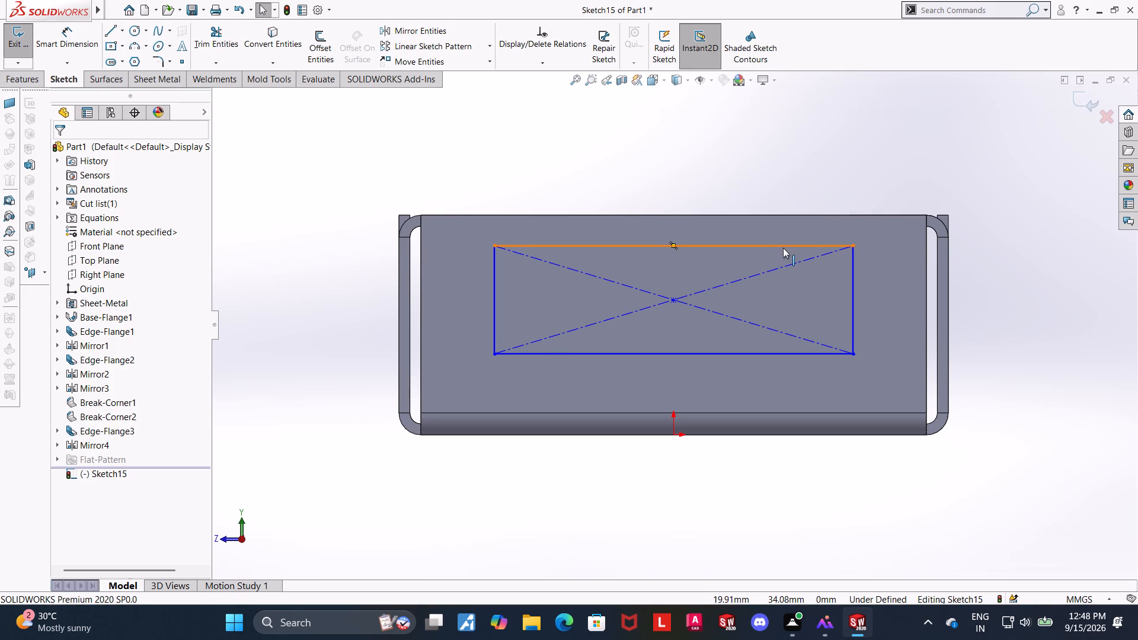
{"action": "key", "text": "Escape"}
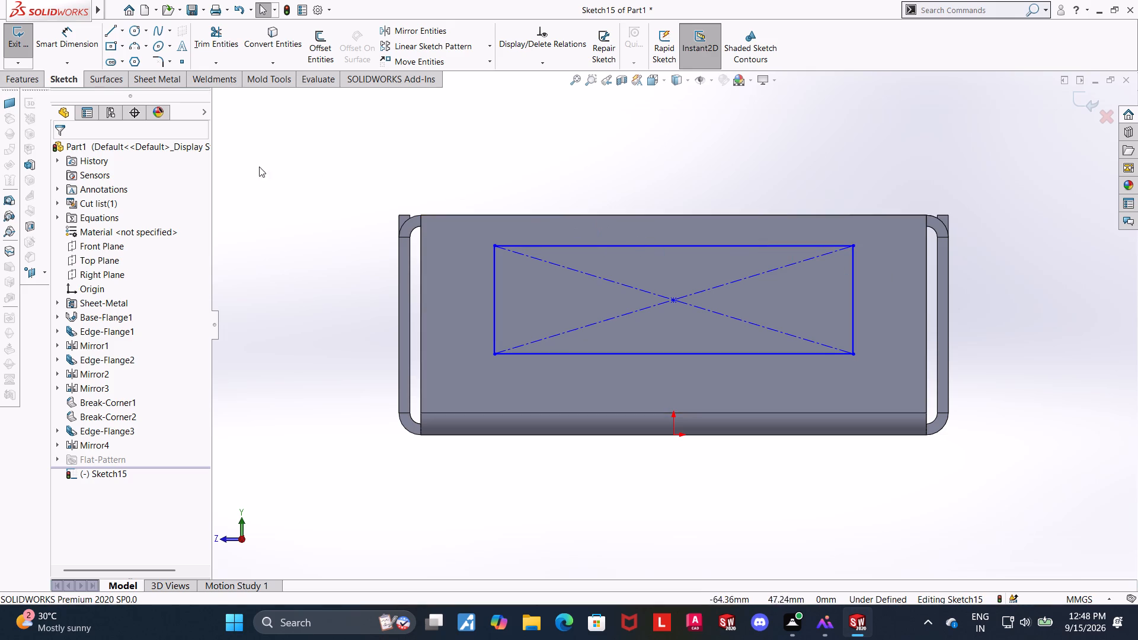
{"action": "left_click", "coordinate": [52, 35]}
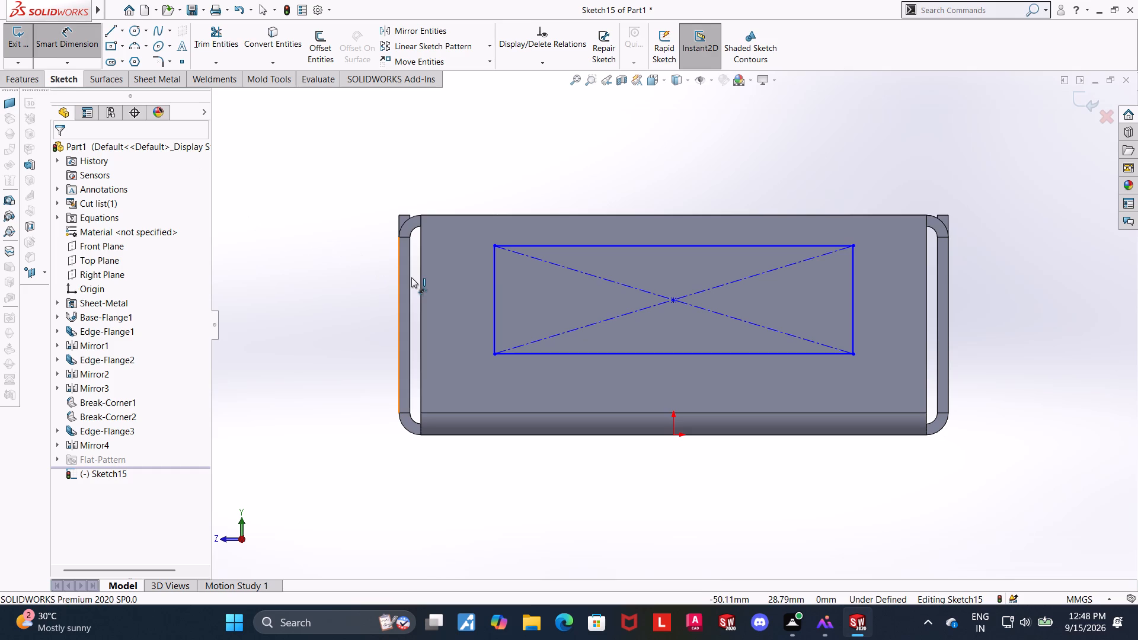
{"action": "key", "text": "Escape"}
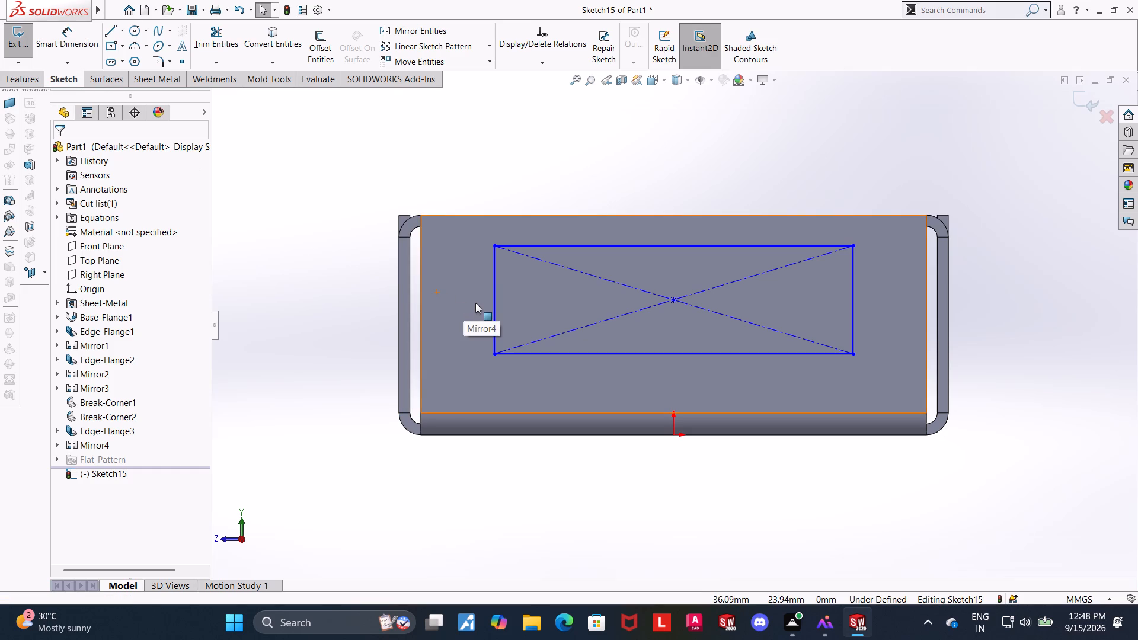
Dimension the height of the sketched rectangle on the end flange's outer face as 25 mm.
{"action": "key", "text": "Escape"}
{"action": "left_click", "coordinate": [71, 44]}
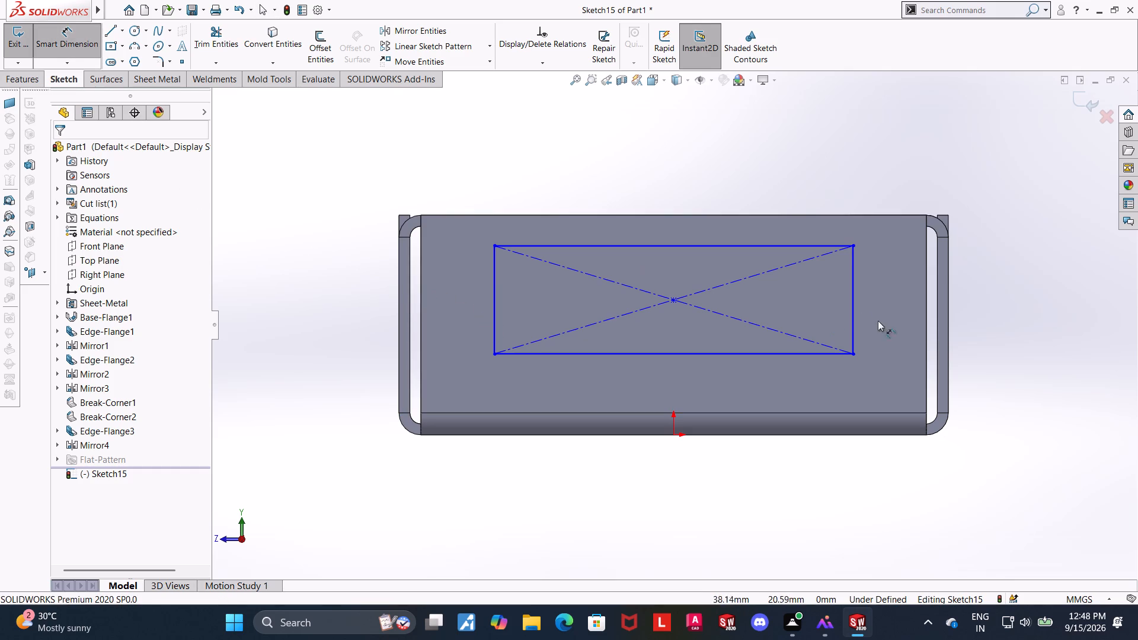
{"action": "left_click", "coordinate": [852, 308]}
{"action": "left_click", "coordinate": [877, 312]}
{"action": "type", "text": "25"}
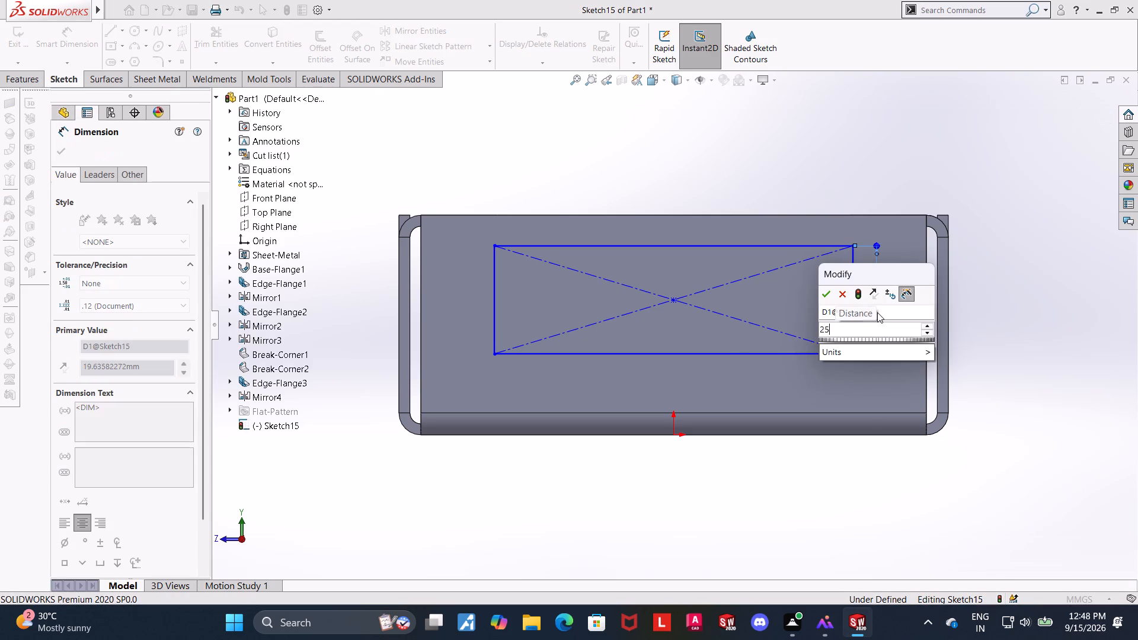
{"action": "key", "text": "Return"}
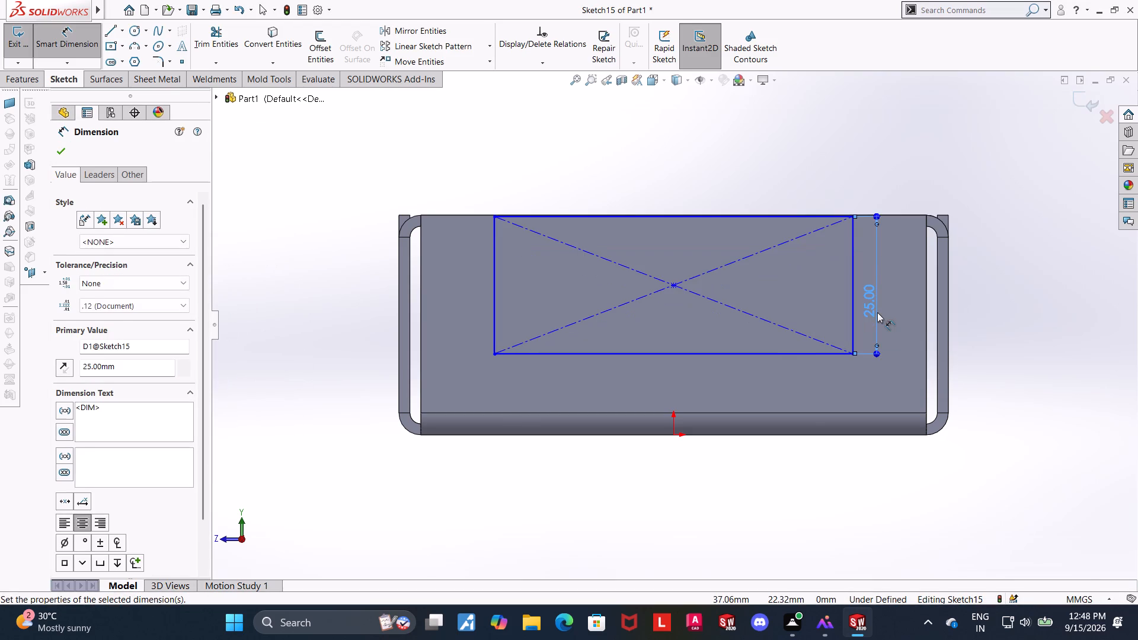
{"action": "key", "text": "Escape"}
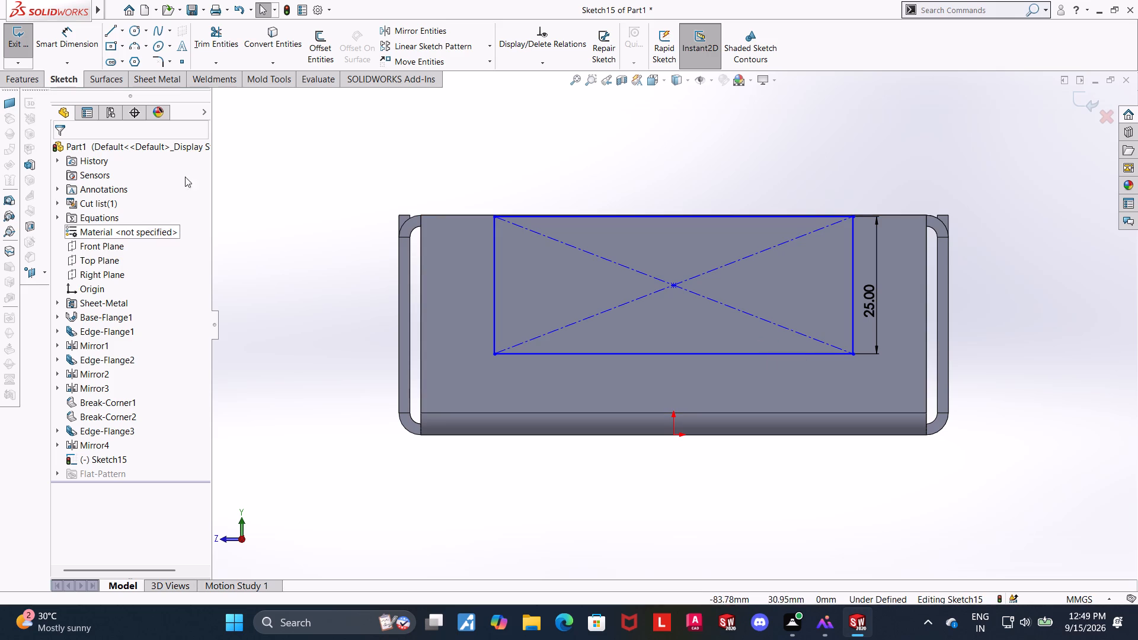
Dimension the rectangle's width between its two vertical sides as 70 mm.
{"action": "left_click", "coordinate": [76, 37]}
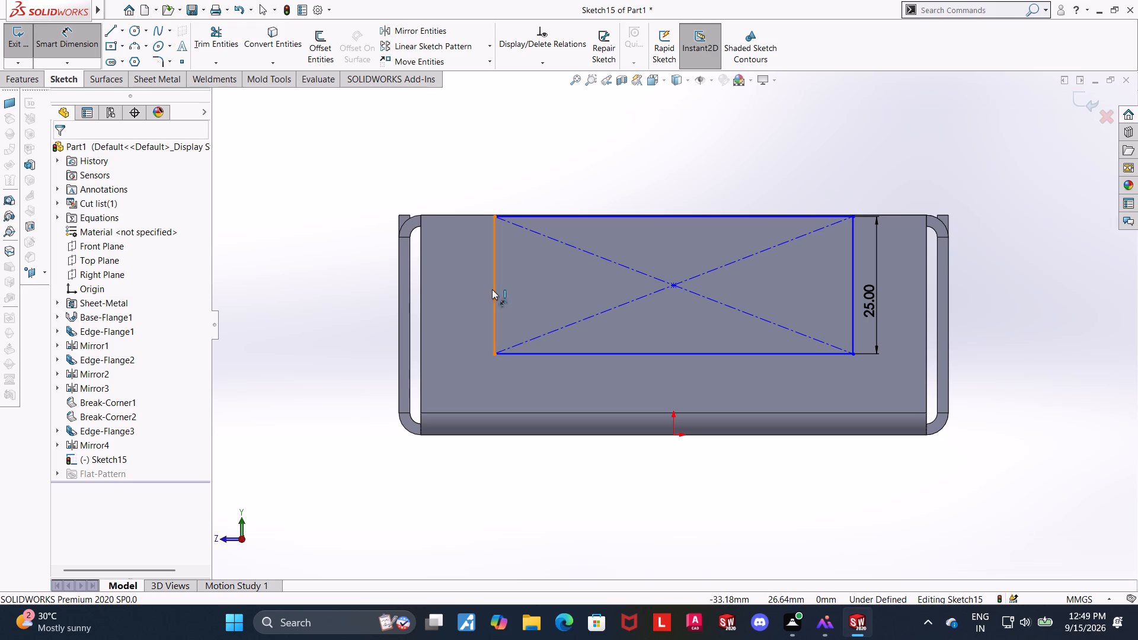
{"action": "left_click", "coordinate": [492, 289]}
{"action": "left_click", "coordinate": [853, 287]}
{"action": "left_click", "coordinate": [736, 178]}
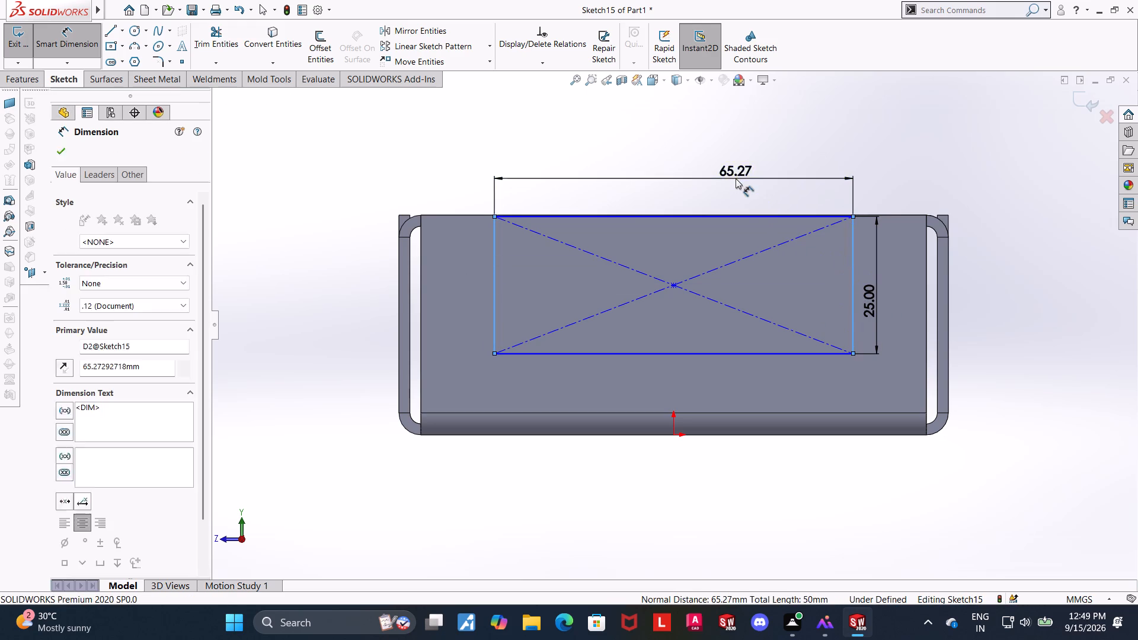
{"action": "type", "text": "70"}
{"action": "key", "text": "Return"}
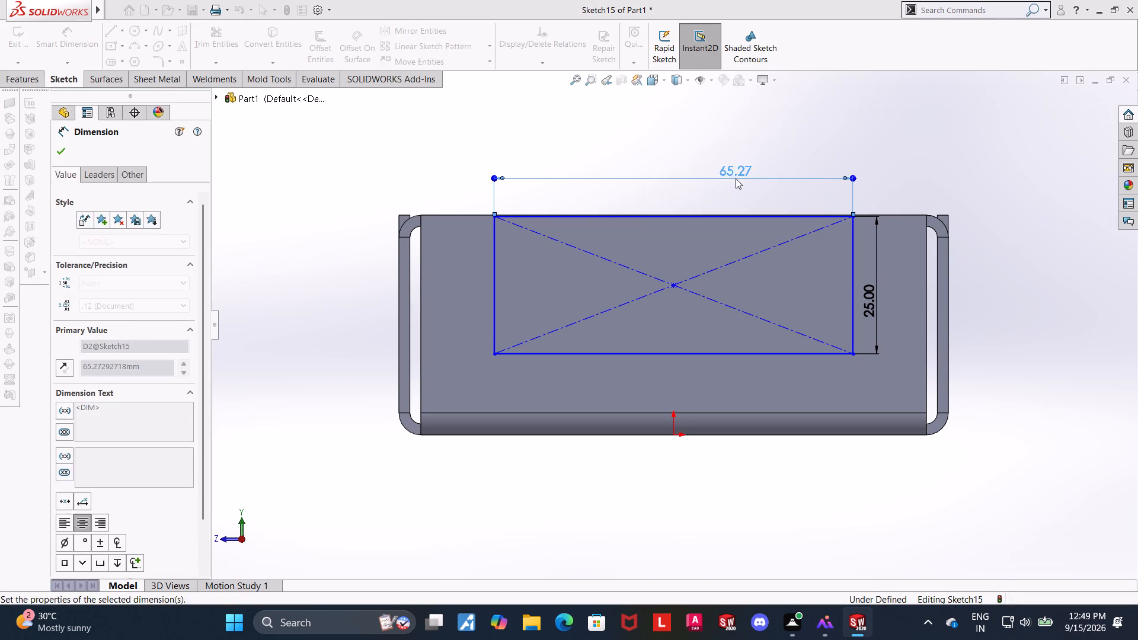
{"action": "key", "text": "Escape"}
{"action": "key", "text": "Escape"}
Add a Vertical relation between the rectangle's centre point and the origin.
{"action": "left_click", "coordinate": [686, 286]}
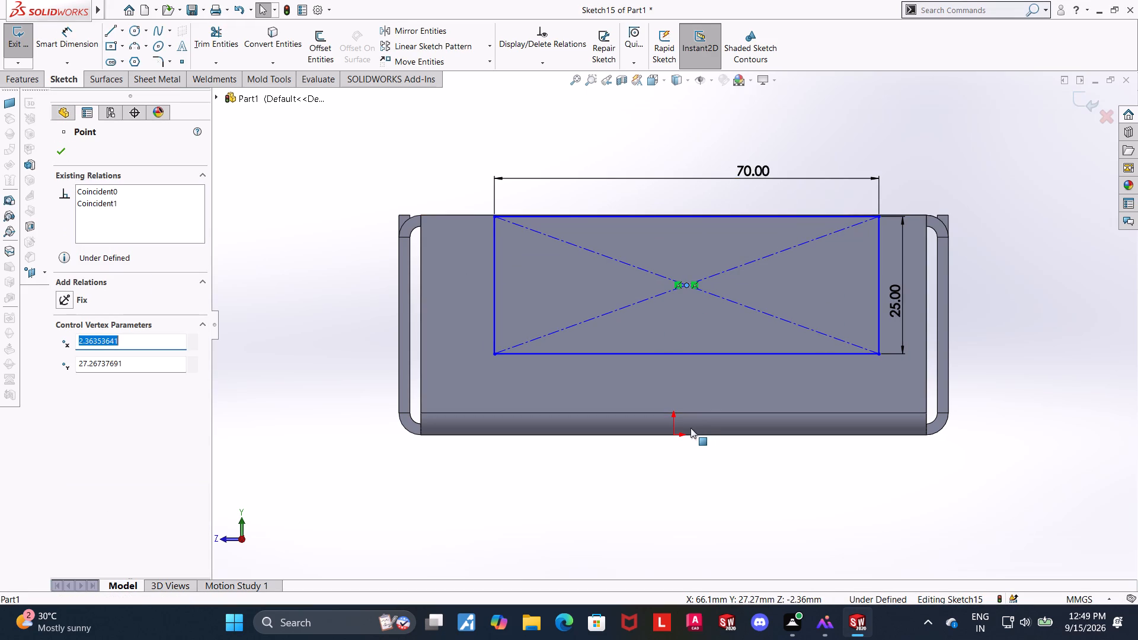
{"action": "left_click", "coordinate": [675, 436], "text": "ctrl"}
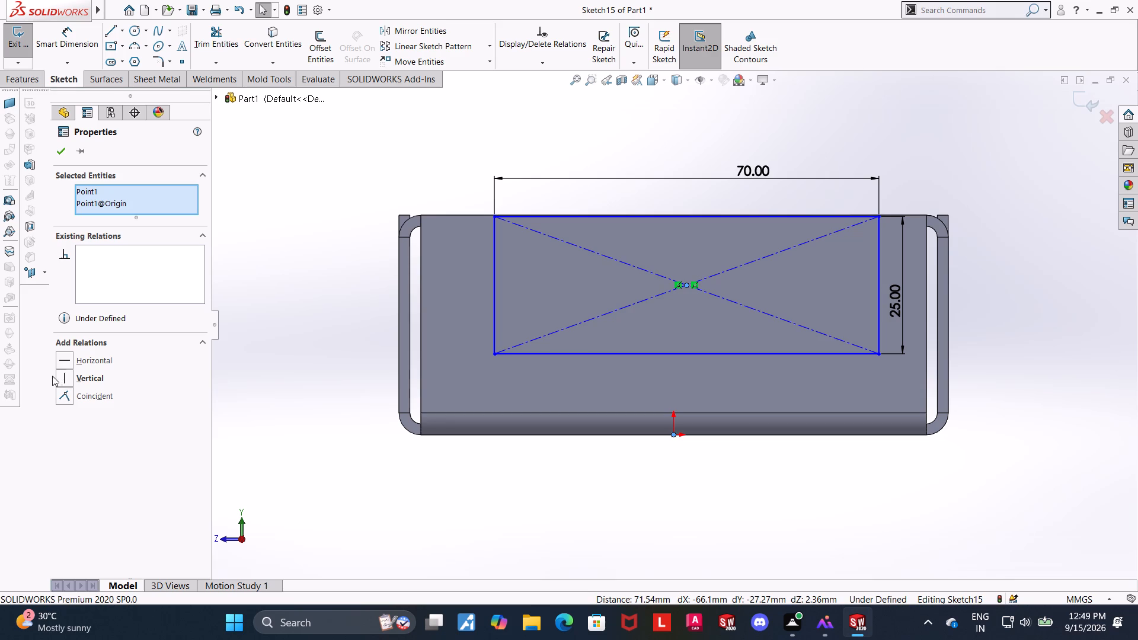
{"action": "left_click", "coordinate": [65, 379]}
{"action": "left_click", "coordinate": [61, 158]}
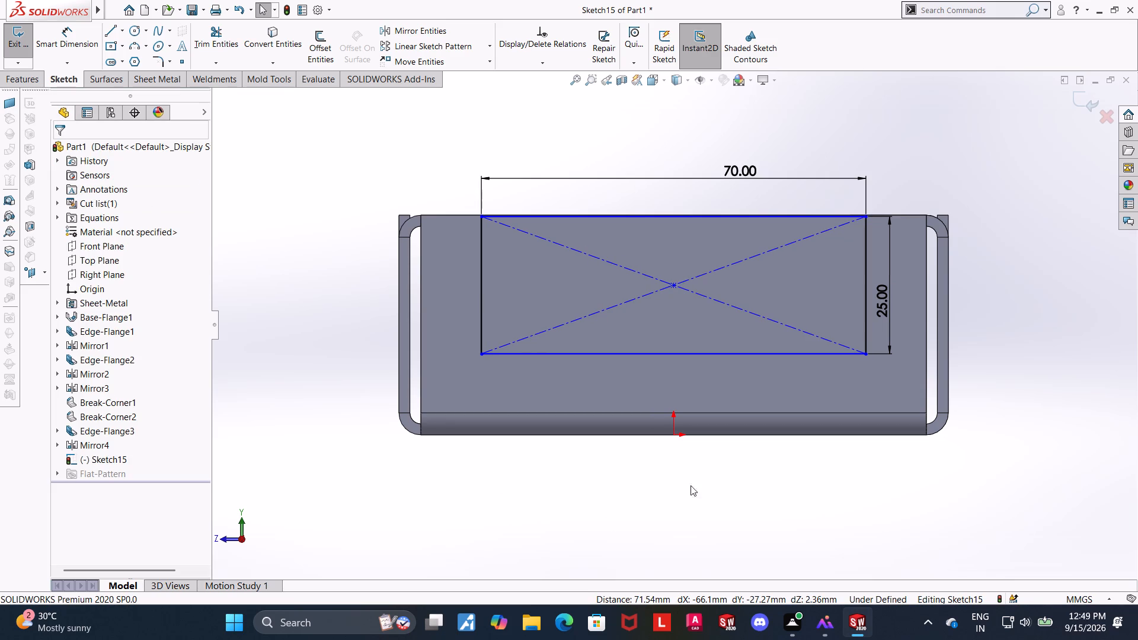
{"action": "left_click", "coordinate": [829, 489]}
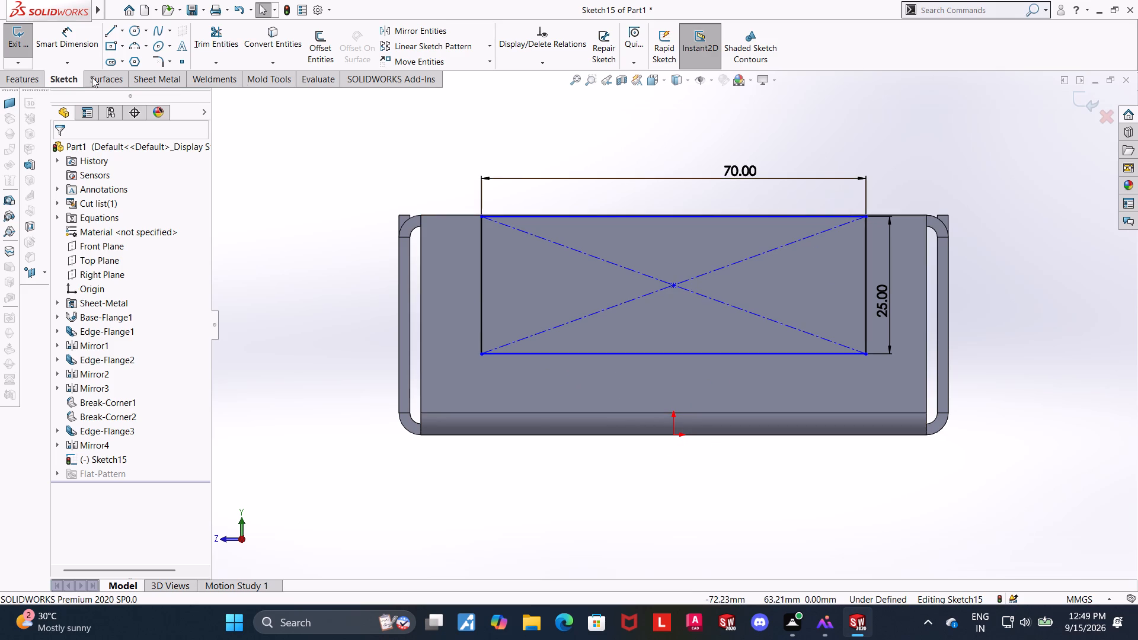
Dimension the gap between the rectangle's top side and the end flange's top edge as 5 mm.
{"action": "left_click", "coordinate": [91, 36]}
{"action": "scroll", "coordinate": [827, 225], "scroll_direction": "down", "scroll_amount": 3}
{"action": "left_click", "coordinate": [839, 229]}
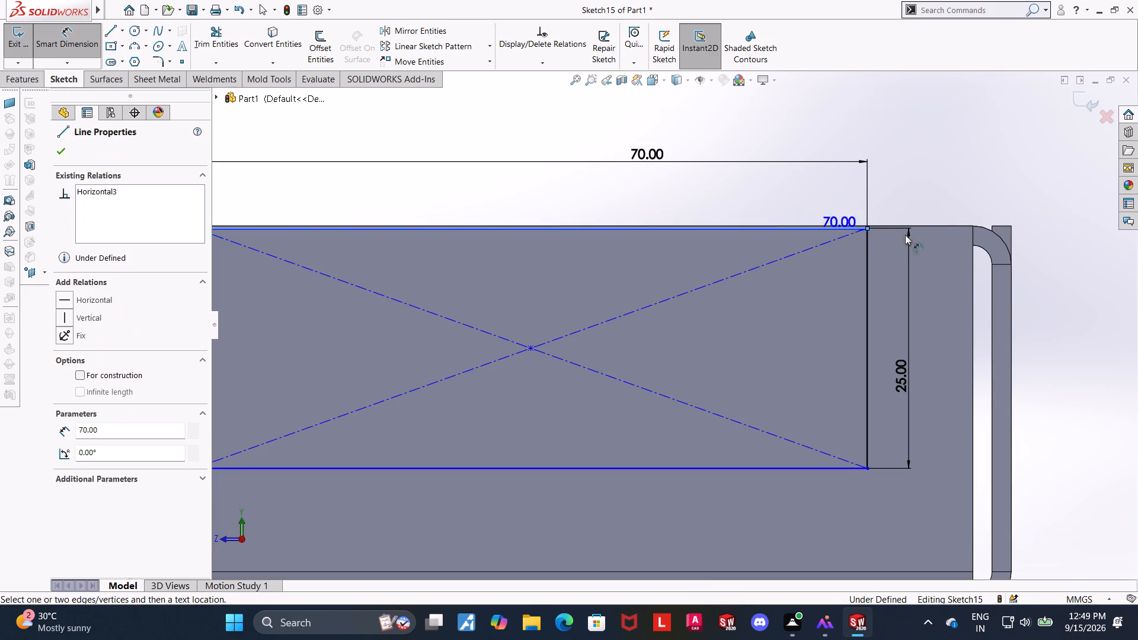
{"action": "left_click", "coordinate": [938, 226], "text": "ctrl"}
{"action": "scroll", "coordinate": [978, 257], "scroll_direction": "up", "scroll_amount": 3}
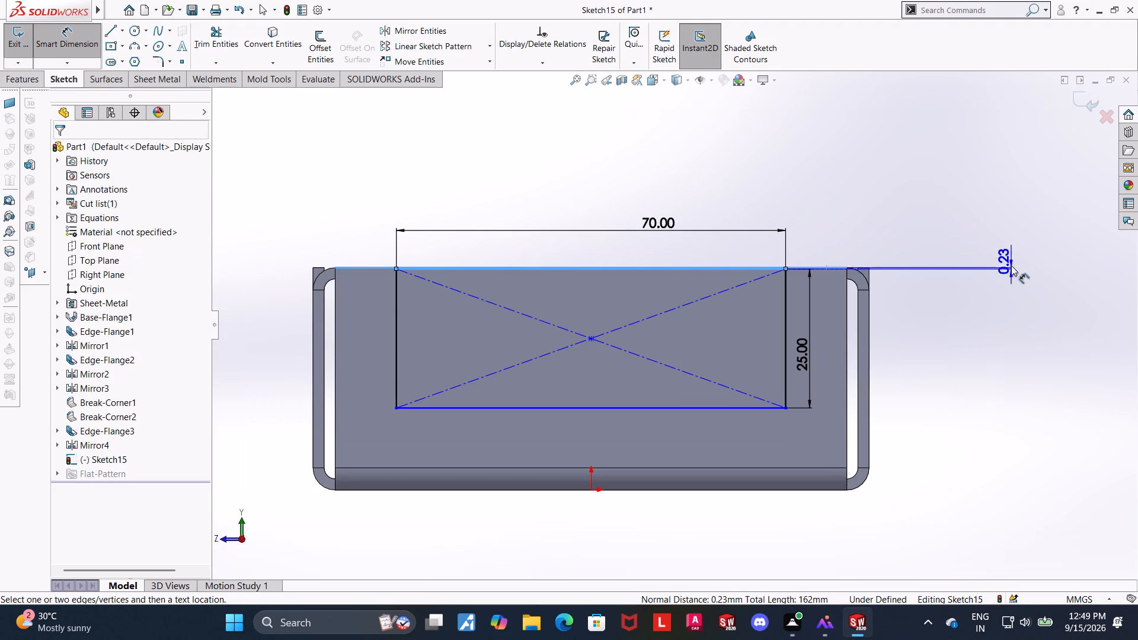
{"action": "left_click", "coordinate": [1004, 283]}
{"action": "key", "text": "5"}
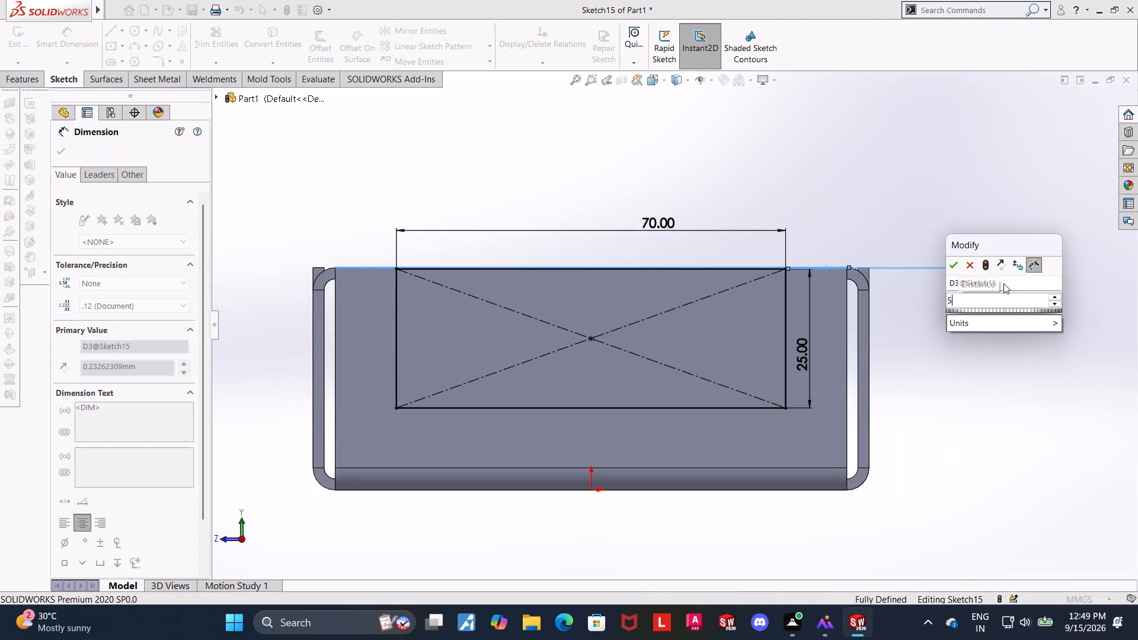
{"action": "key", "text": "Return"}
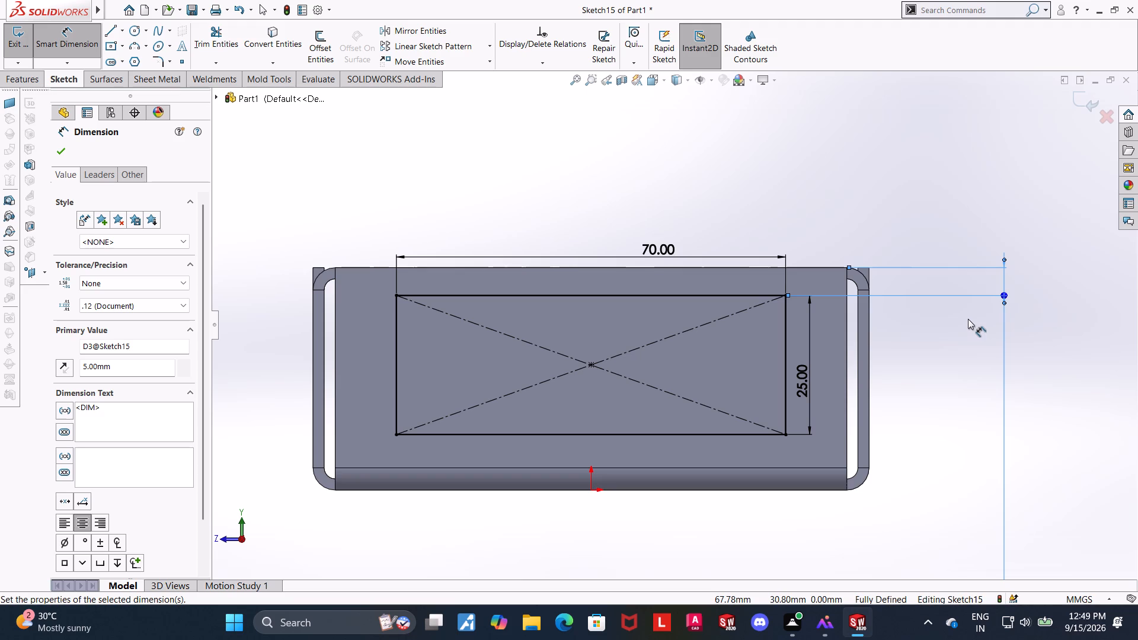
Set the rectangle's width dimension to 50 mm.
{"action": "scroll", "coordinate": [968, 319], "scroll_direction": "up", "scroll_amount": 2}
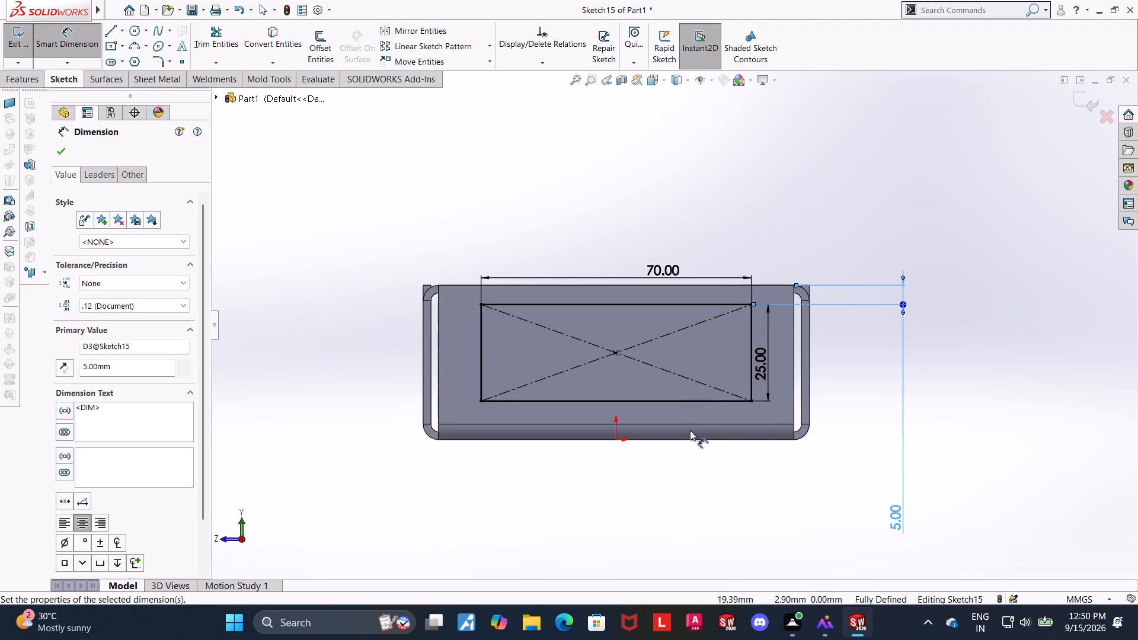
{"action": "middle_click_drag", "start_coordinate": [690, 431], "coordinate": [744, 508]}
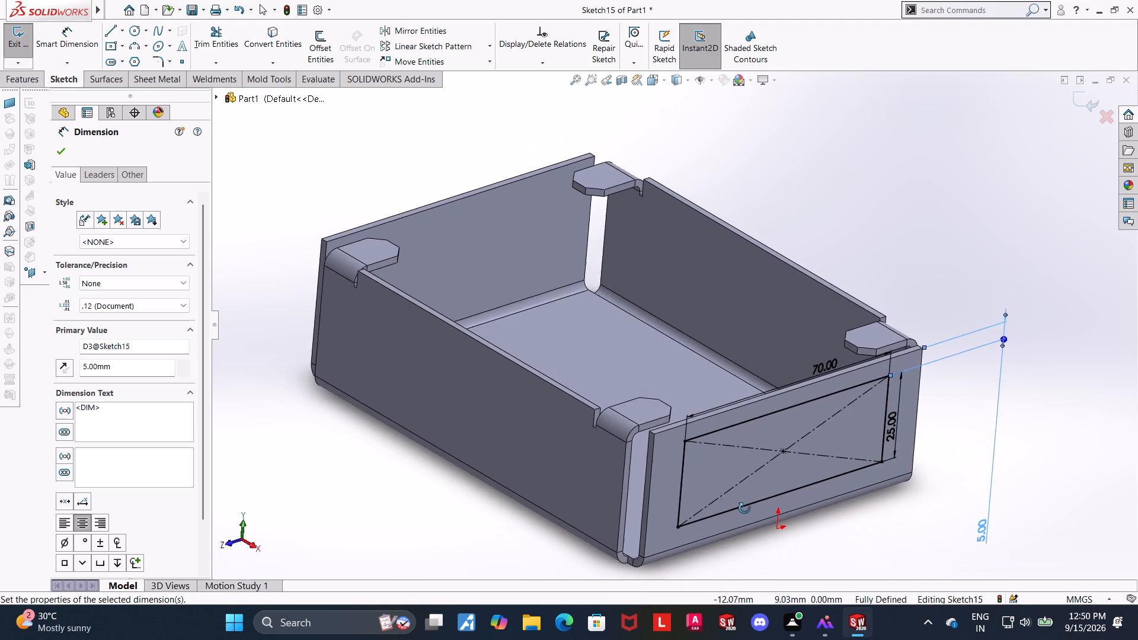
{"action": "middle_click_drag", "start_coordinate": [744, 508], "coordinate": [642, 457]}
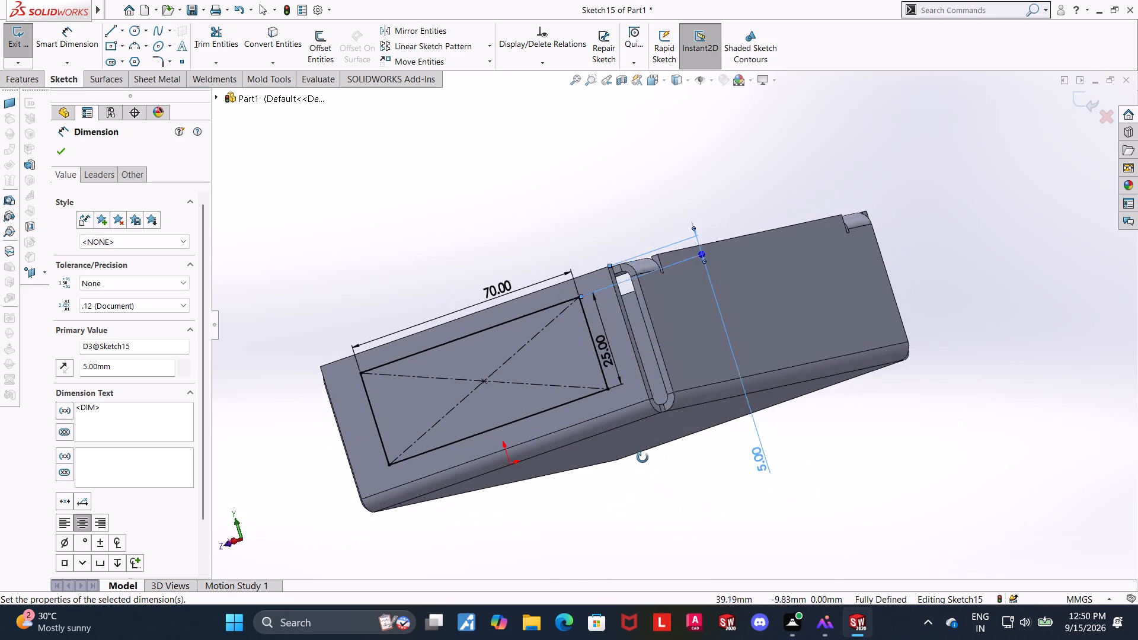
{"action": "middle_click_drag", "start_coordinate": [642, 457], "coordinate": [641, 456]}
{"action": "middle_click_drag", "start_coordinate": [546, 436], "coordinate": [583, 462]}
{"action": "scroll", "coordinate": [615, 328], "scroll_direction": "down", "scroll_amount": 3}
{"action": "double_click", "coordinate": [618, 320]}
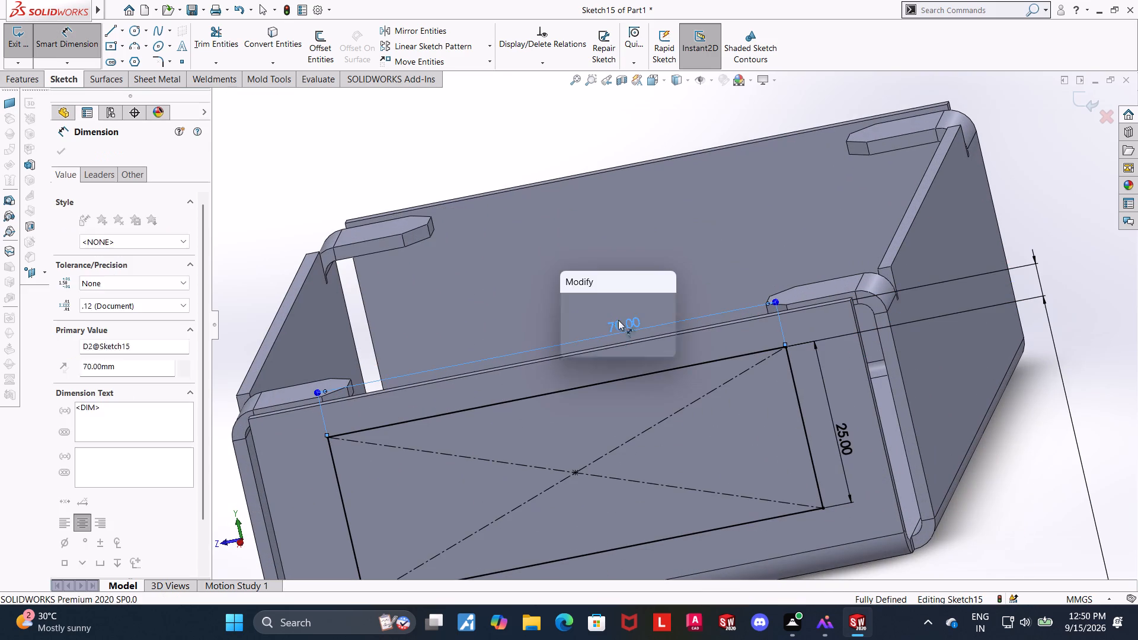
{"action": "type", "text": "50"}
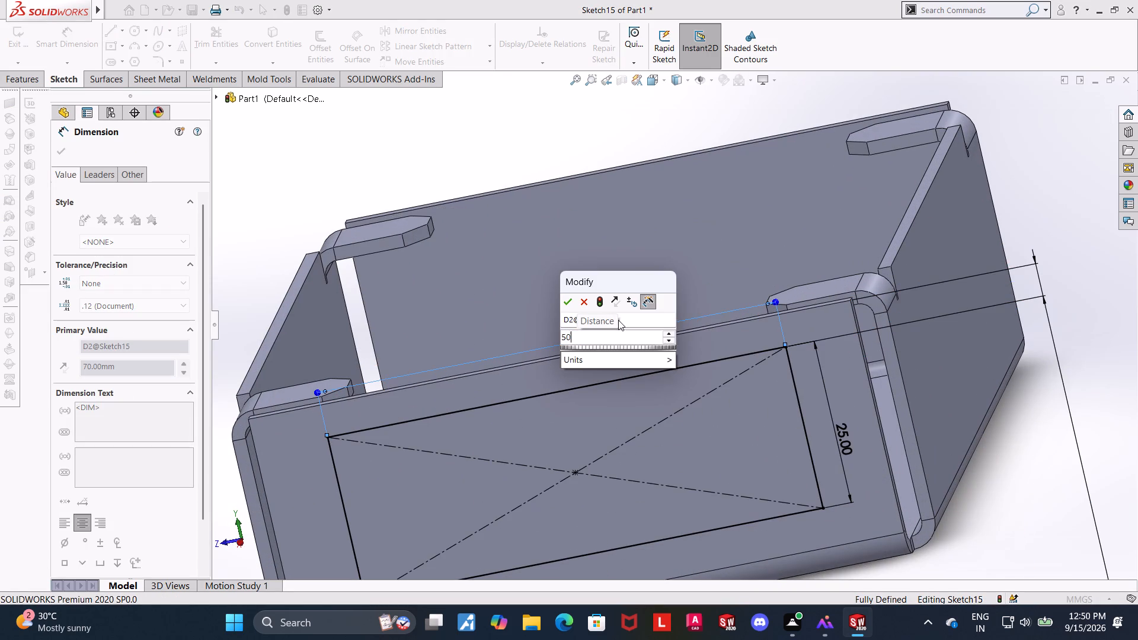
{"action": "key", "text": "Return"}
{"action": "key", "text": "Escape"}
{"action": "key", "text": "Escape"}
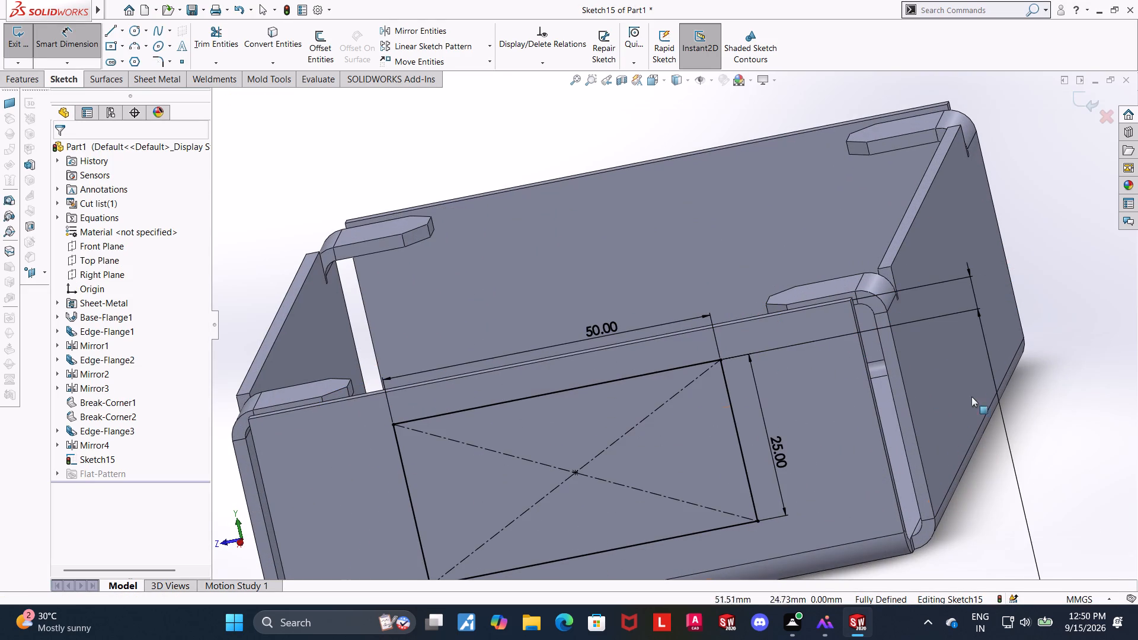
Round all four corners of the rectangle with an 8 mm sketch fillet, keeping constrained corners.
{"action": "middle_click_drag", "start_coordinate": [1075, 388], "coordinate": [1058, 395]}
{"action": "scroll", "coordinate": [1049, 404], "scroll_direction": "up", "scroll_amount": 5}
{"action": "middle_click_drag", "start_coordinate": [883, 399], "coordinate": [912, 389]}
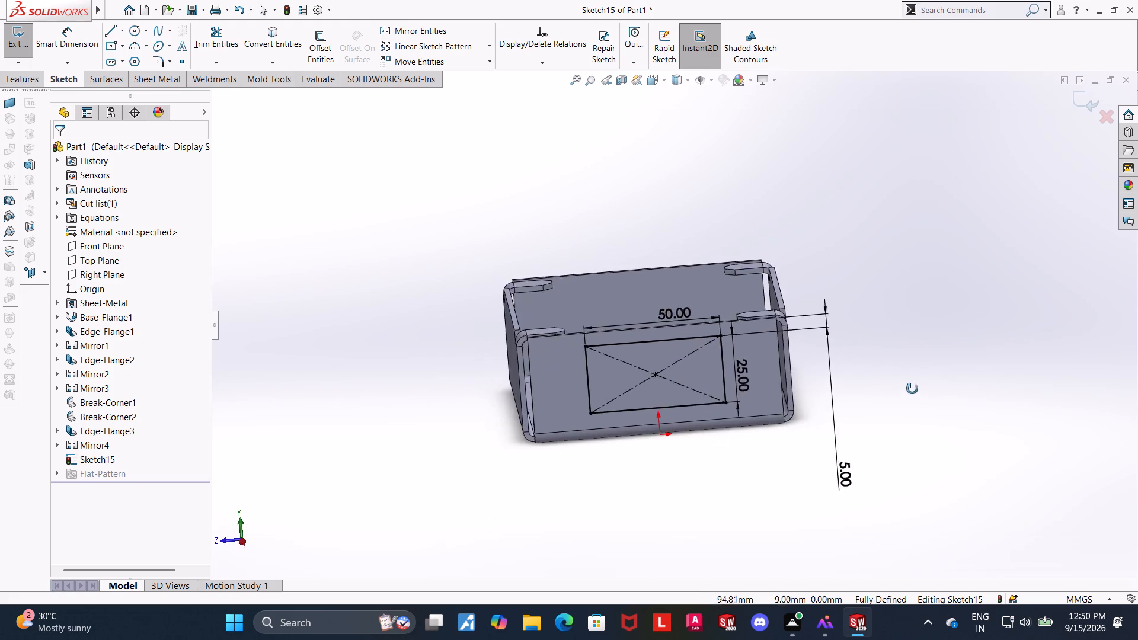
{"action": "middle_click_drag", "start_coordinate": [912, 389], "coordinate": [928, 375]}
{"action": "scroll", "coordinate": [579, 396], "scroll_direction": "down", "scroll_amount": 3}
{"action": "middle_click_drag", "start_coordinate": [803, 454], "coordinate": [768, 452]}
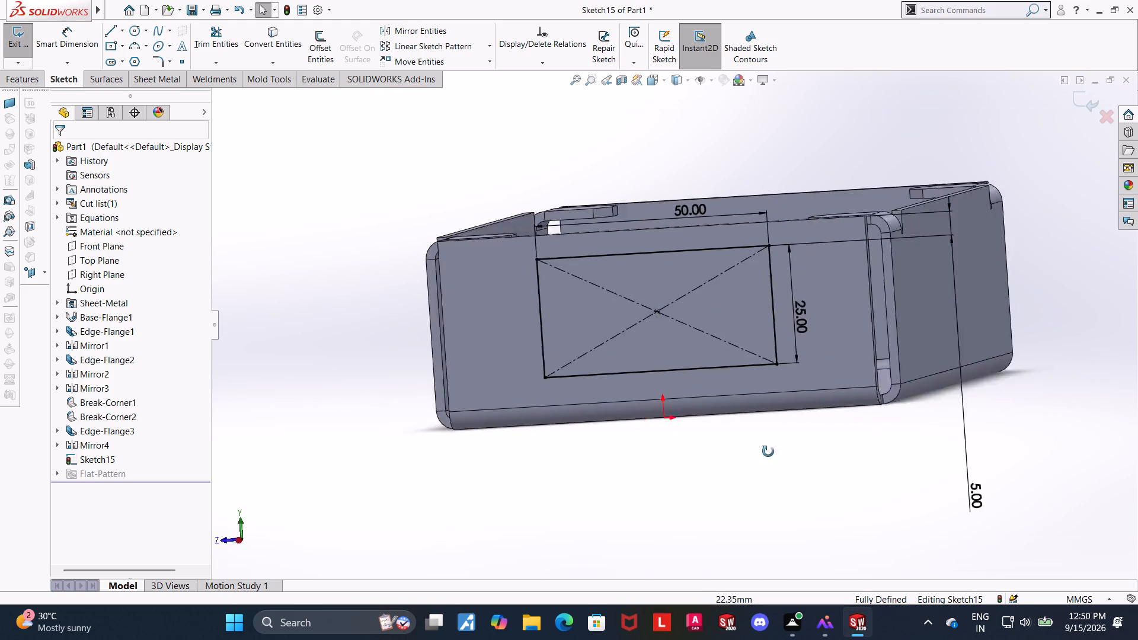
{"action": "middle_click_drag", "start_coordinate": [768, 452], "coordinate": [781, 454]}
{"action": "scroll", "coordinate": [771, 382], "scroll_direction": "down", "scroll_amount": 3}
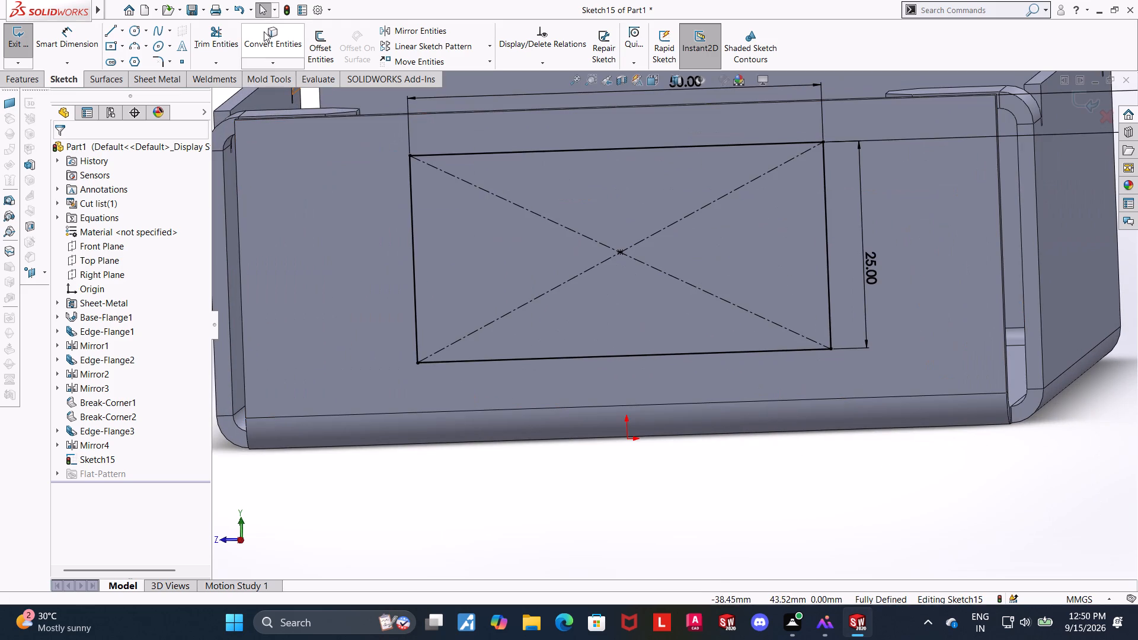
{"action": "left_click", "coordinate": [162, 61]}
{"action": "scroll", "coordinate": [473, 353], "scroll_direction": "down", "scroll_amount": 4}
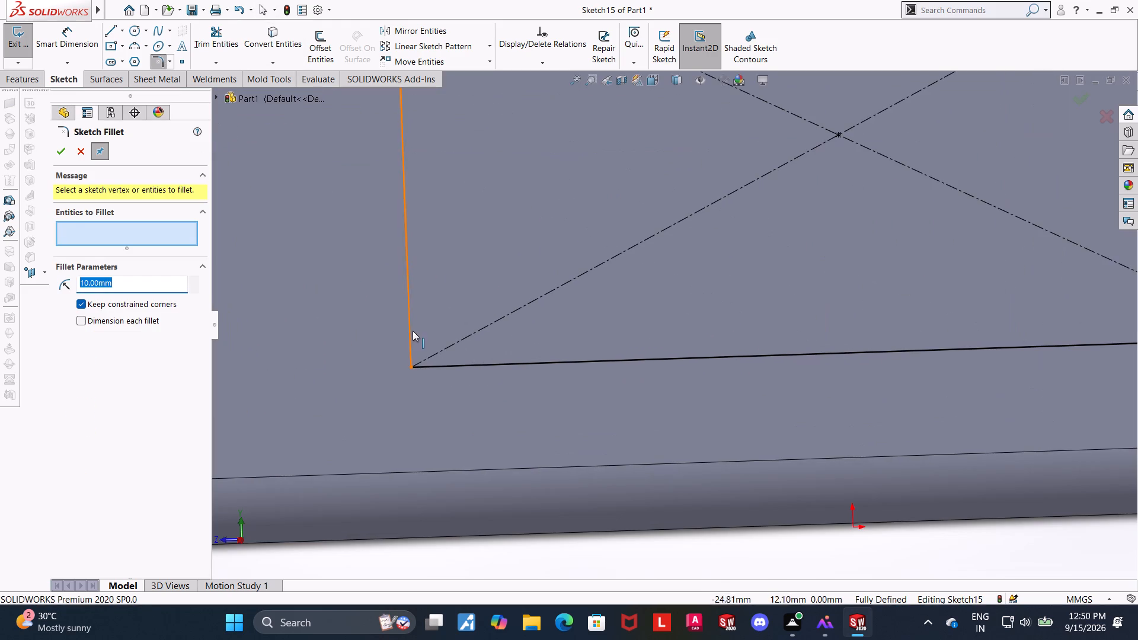
{"action": "left_click", "coordinate": [412, 329]}
{"action": "left_click", "coordinate": [455, 366]}
{"action": "left_click_drag", "start_coordinate": [136, 283], "coordinate": [7, 283]}
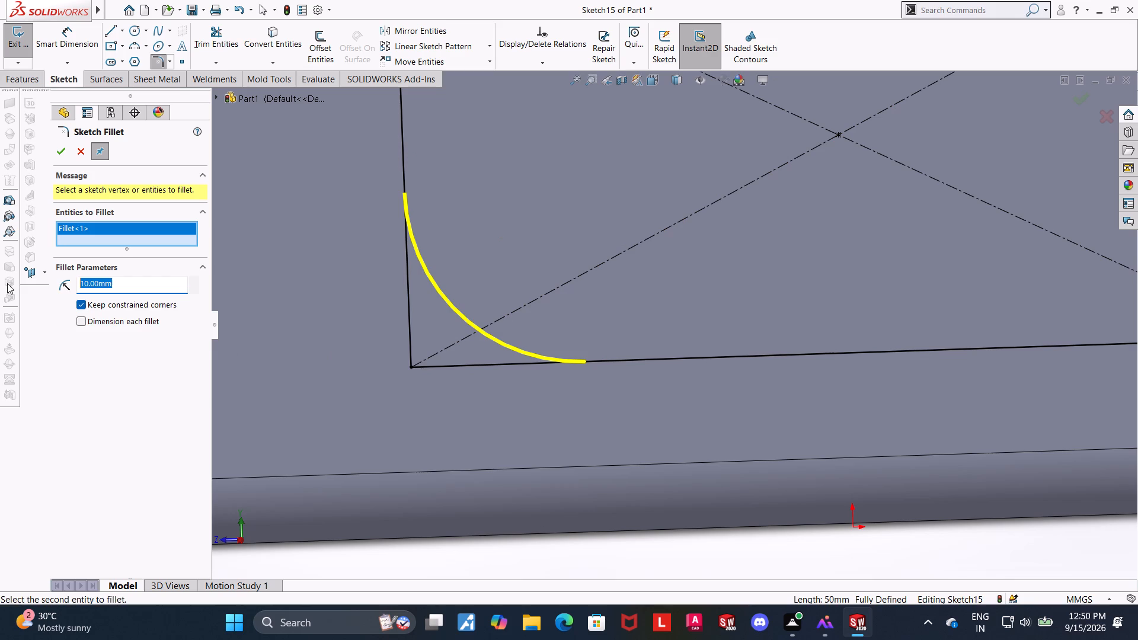
{"action": "key", "text": "8"}
{"action": "key", "text": "Return"}
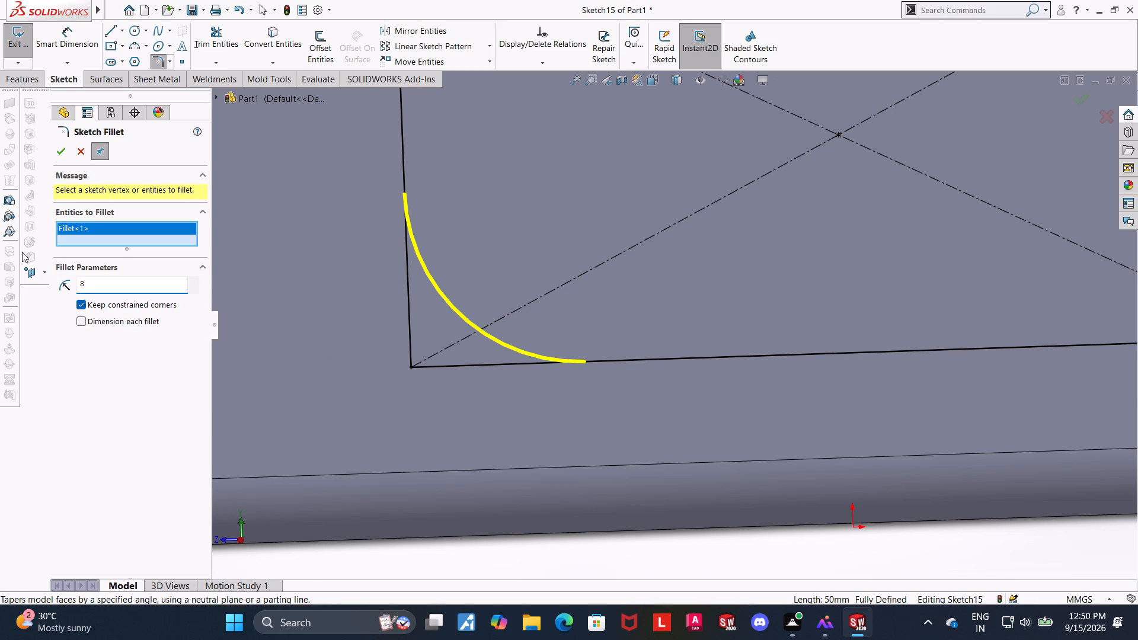
{"action": "scroll", "coordinate": [546, 279], "scroll_direction": "up", "scroll_amount": 6}
{"action": "left_click", "coordinate": [877, 299]}
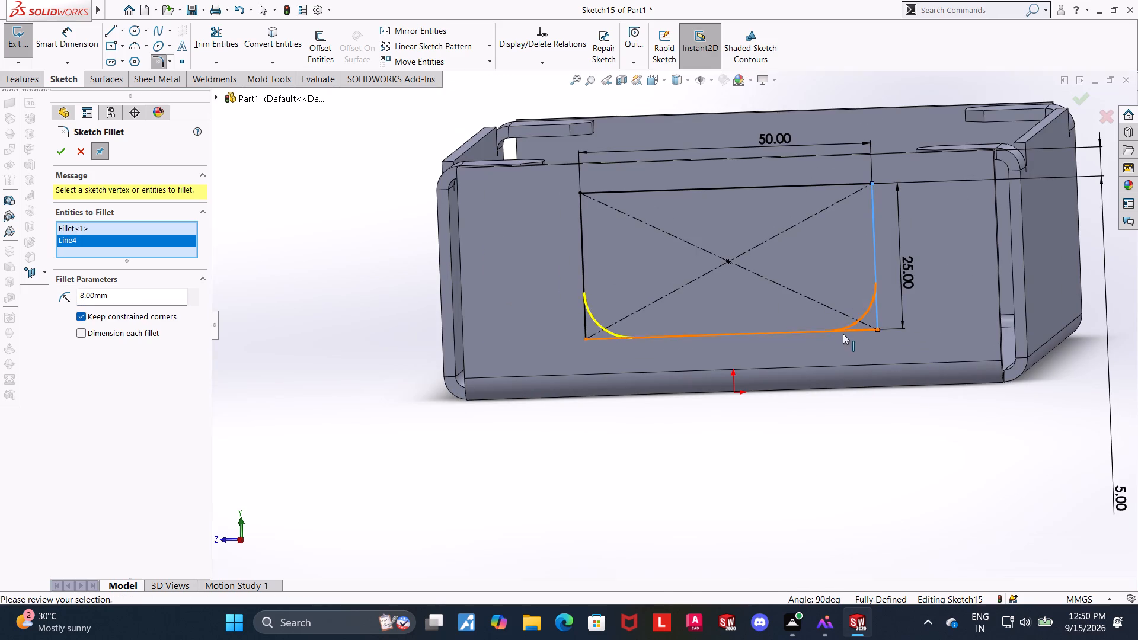
{"action": "left_click", "coordinate": [843, 334]}
{"action": "left_click", "coordinate": [833, 187]}
{"action": "left_click", "coordinate": [871, 202]}
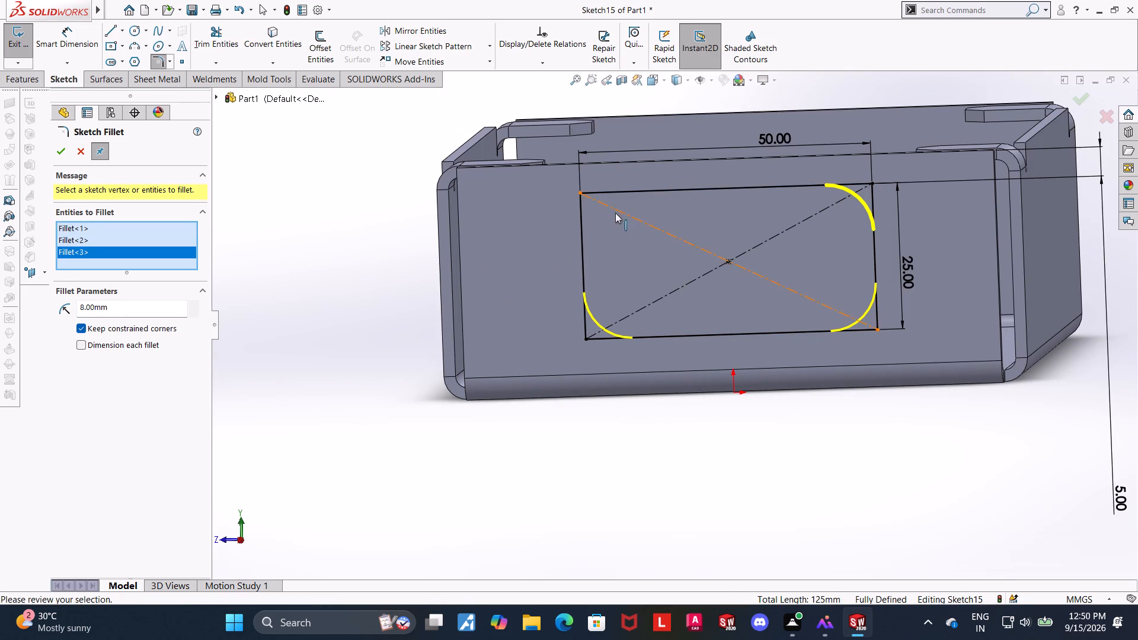
{"action": "left_click", "coordinate": [583, 217]}
{"action": "left_click", "coordinate": [606, 192]}
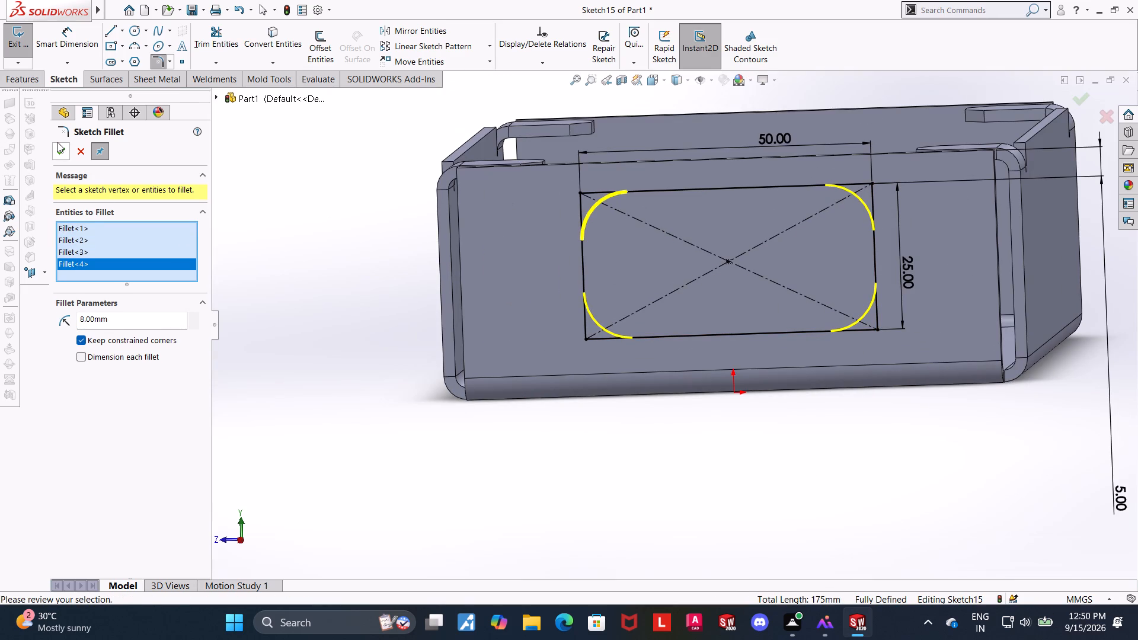
{"action": "left_click", "coordinate": [57, 142]}
{"action": "middle_click", "coordinate": [535, 409]}
{"action": "scroll", "coordinate": [809, 228], "scroll_direction": "down", "scroll_amount": 1}
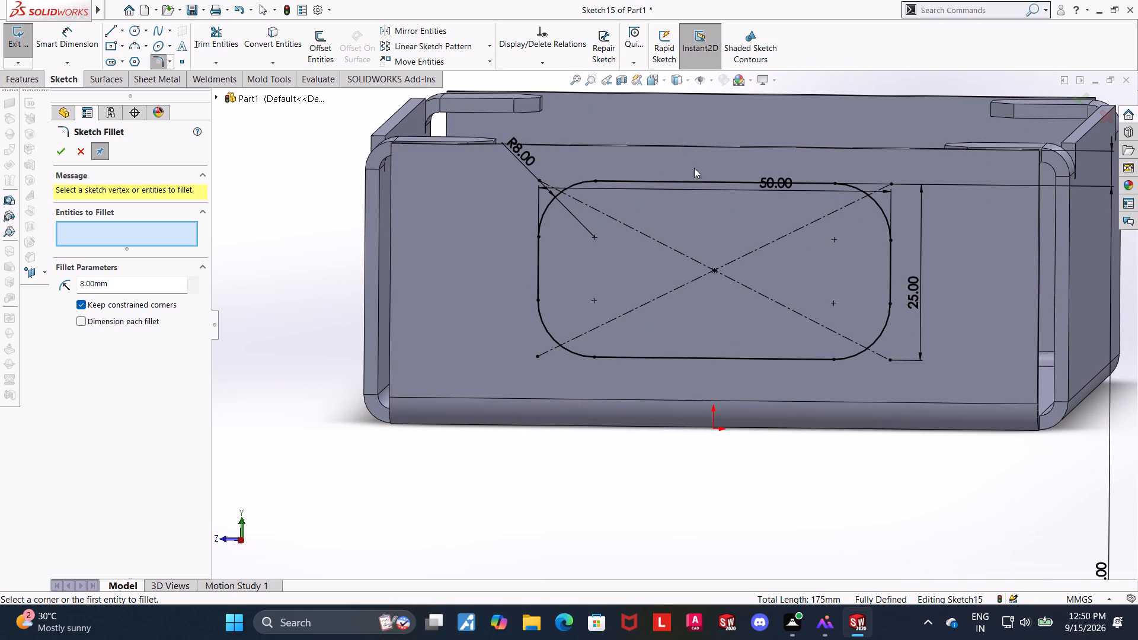
{"action": "left_click", "coordinate": [59, 149]}
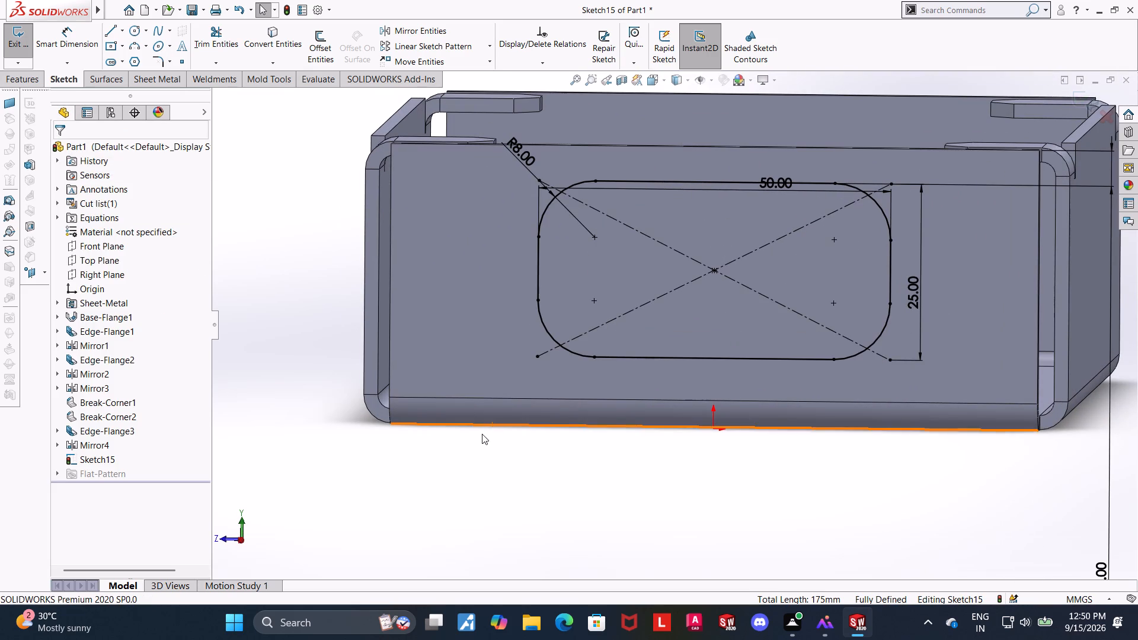
Finish and exit the rounded-rectangle sketch on the end flange.
{"action": "scroll", "coordinate": [482, 433], "scroll_direction": "up", "scroll_amount": 3}
{"action": "scroll", "coordinate": [801, 187], "scroll_direction": "down", "scroll_amount": 2}
{"action": "left_click", "coordinate": [145, 89]}
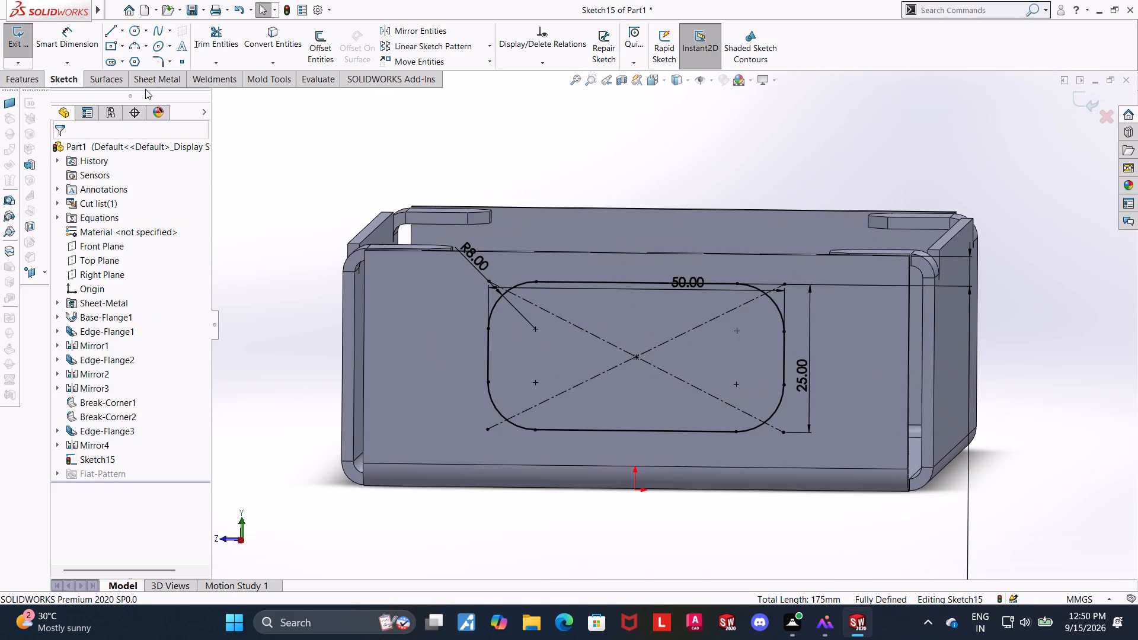
{"action": "left_click", "coordinate": [1075, 104]}
Cut the rounded rectangle sketch Through All with a sheet metal Extruded Cut so it pierces both end flanges.
{"action": "middle_click_drag", "start_coordinate": [786, 168], "coordinate": [777, 170]}
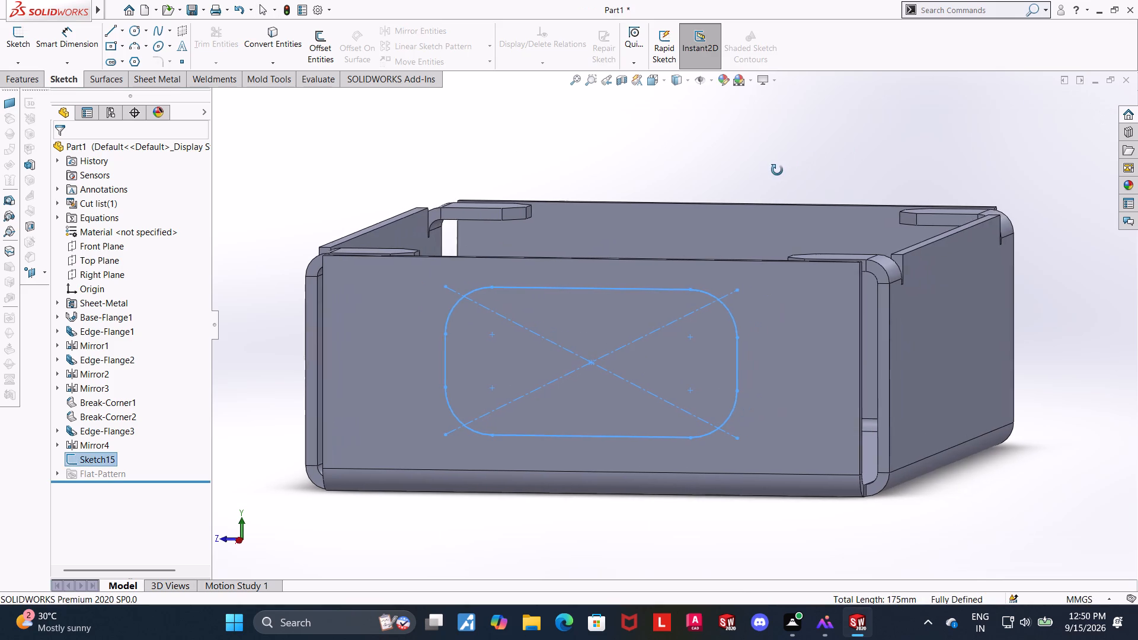
{"action": "middle_click_drag", "start_coordinate": [777, 170], "coordinate": [776, 170]}
{"action": "left_click", "coordinate": [159, 75]}
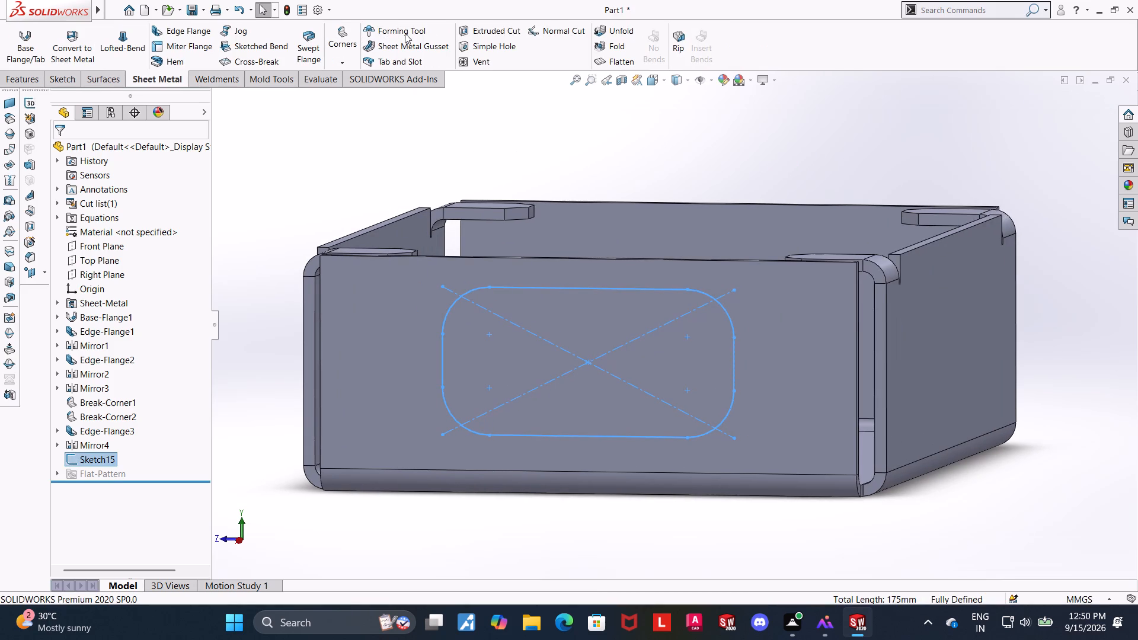
{"action": "left_click", "coordinate": [477, 34]}
{"action": "middle_click_drag", "start_coordinate": [448, 132], "coordinate": [413, 152]}
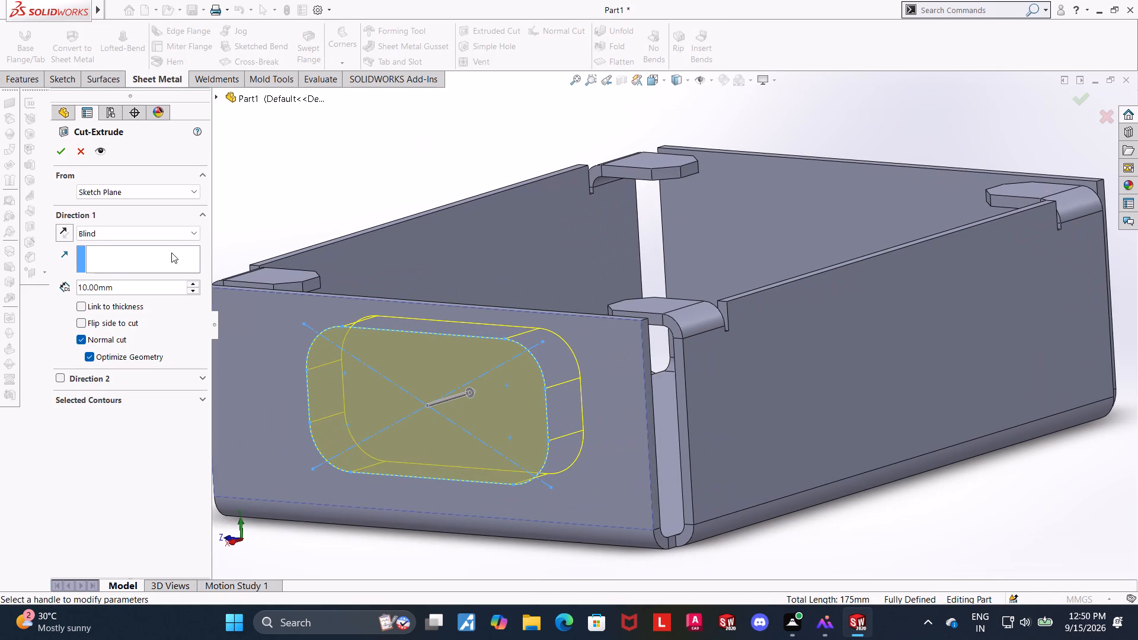
{"action": "left_click", "coordinate": [102, 235]}
{"action": "left_click", "coordinate": [105, 257]}
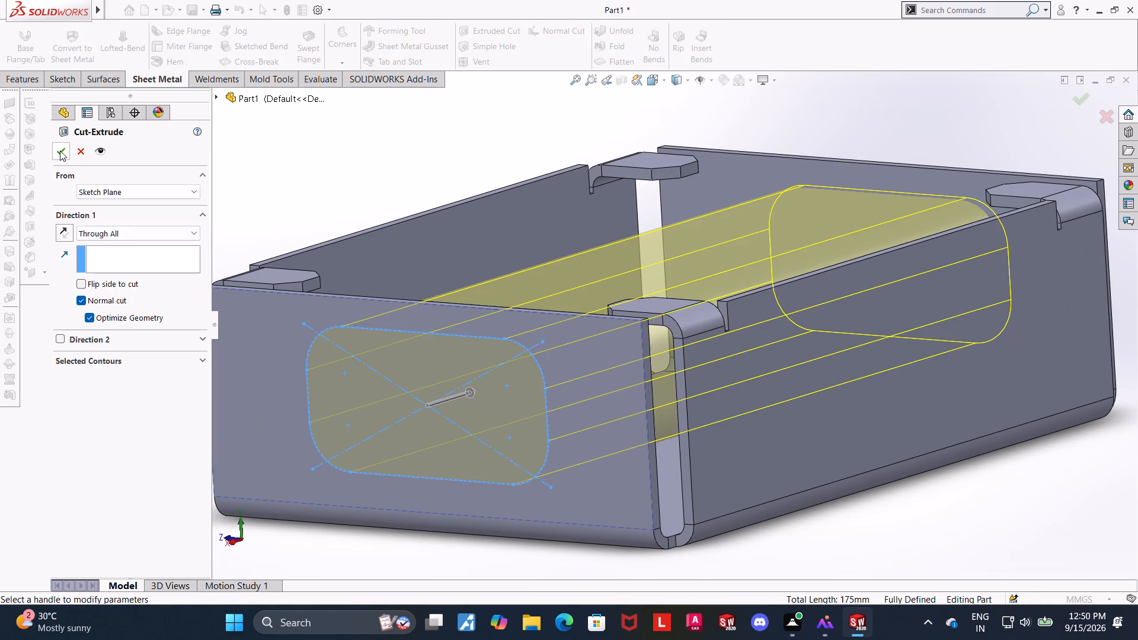
{"action": "left_click", "coordinate": [60, 151]}
Examine the box from several sides to check the rounded openings in both end flanges.
{"action": "middle_click_drag", "start_coordinate": [368, 199], "coordinate": [397, 199]}
{"action": "scroll", "coordinate": [523, 238], "scroll_direction": "up", "scroll_amount": 2}
{"action": "left_click", "coordinate": [960, 404]}
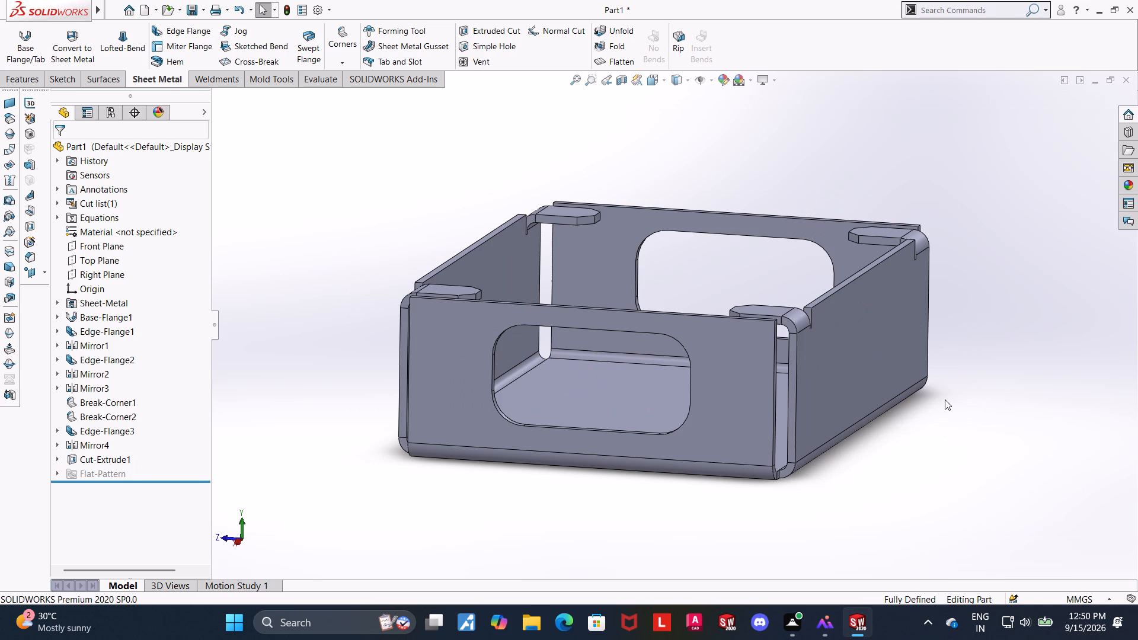
{"action": "middle_click_drag", "start_coordinate": [928, 486], "coordinate": [845, 532]}
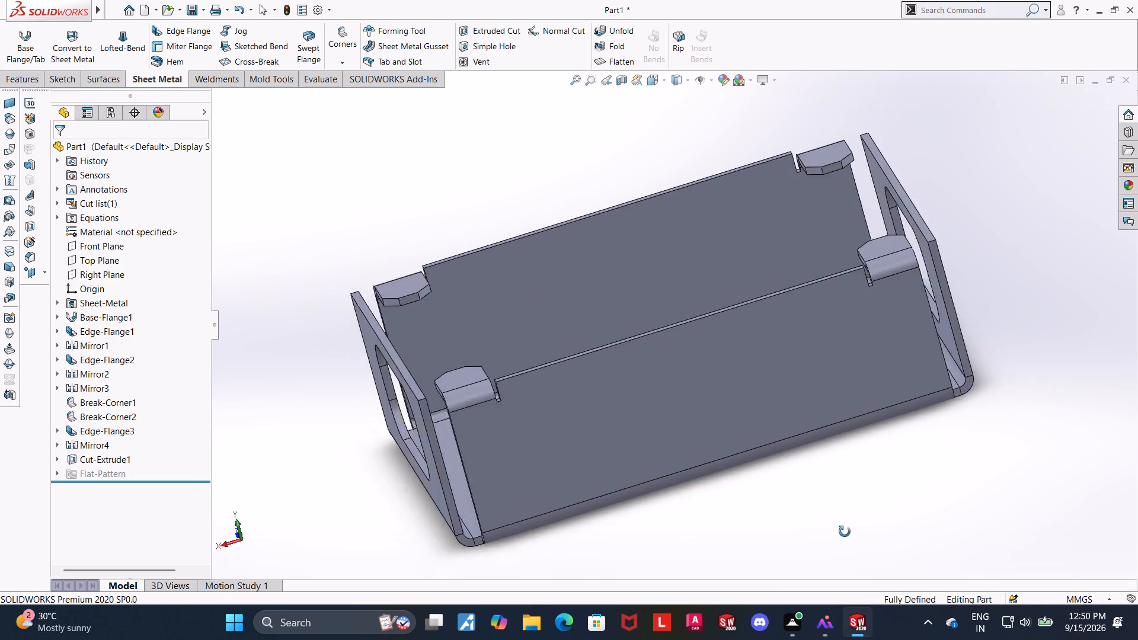
{"action": "middle_click_drag", "start_coordinate": [845, 532], "coordinate": [858, 521]}
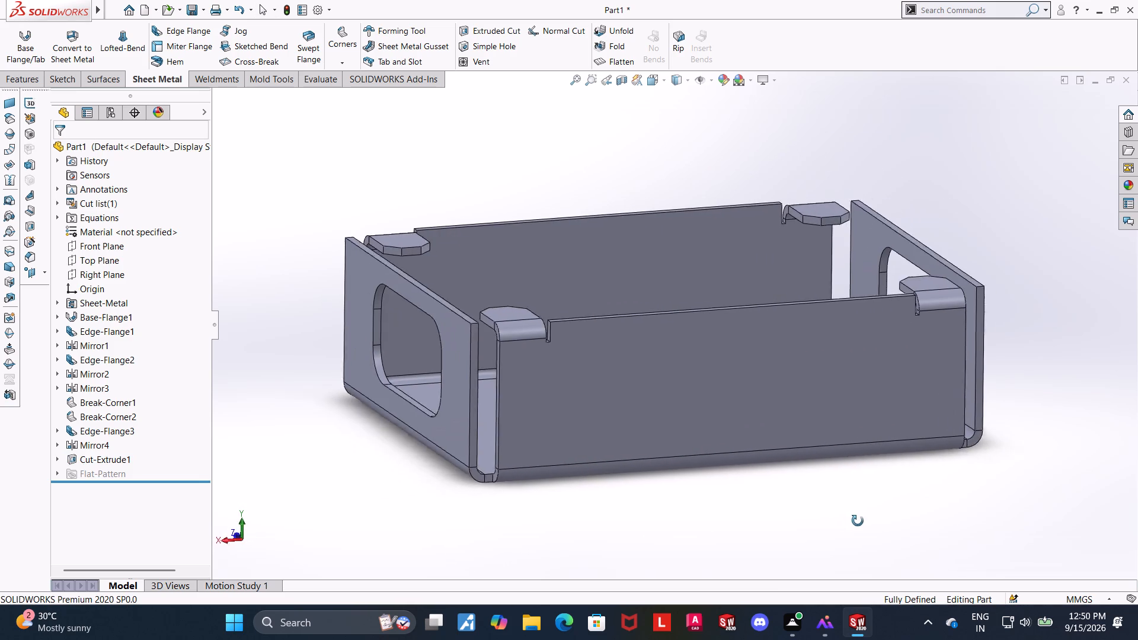
{"action": "middle_click_drag", "start_coordinate": [858, 521], "coordinate": [867, 517]}
{"action": "middle_click_drag", "start_coordinate": [848, 510], "coordinate": [873, 501]}
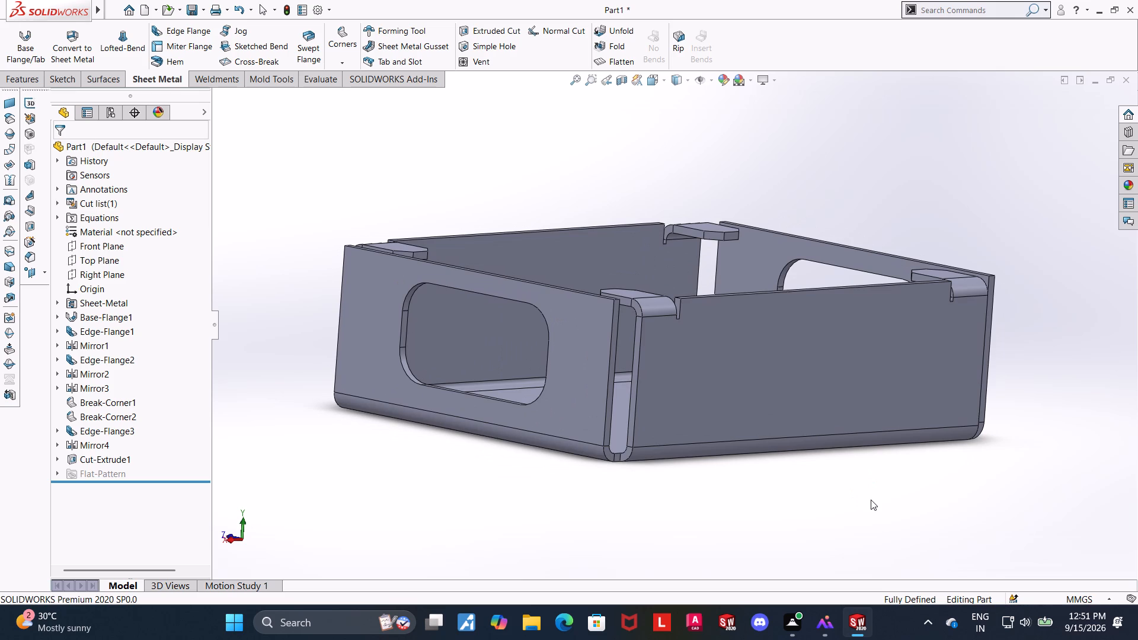
{"action": "middle_click_drag", "start_coordinate": [801, 493], "coordinate": [789, 503]}
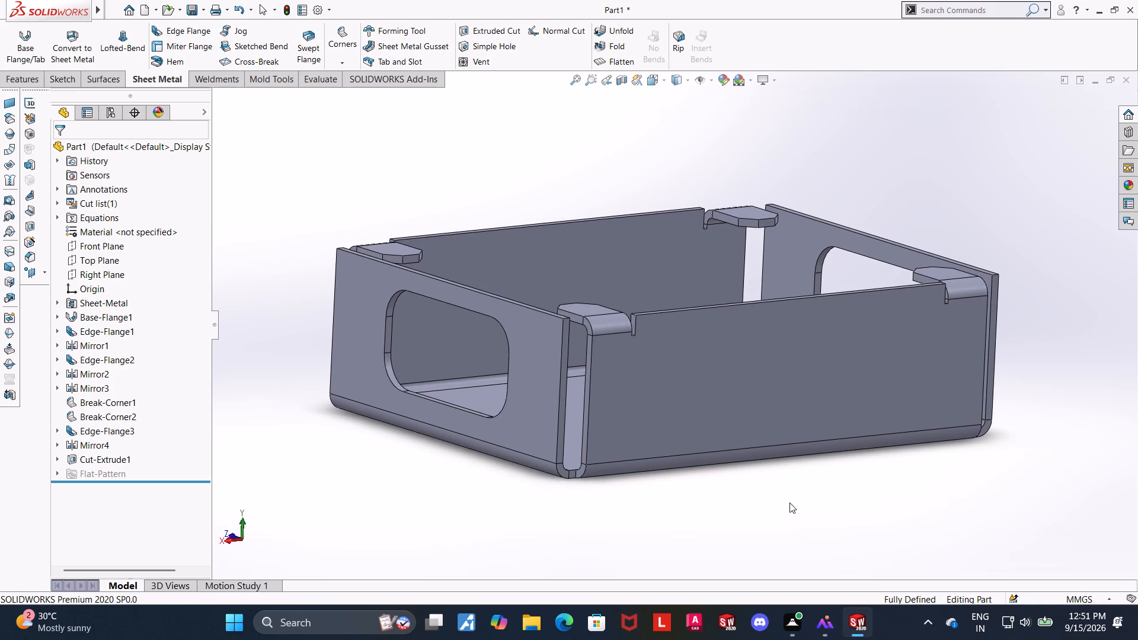
{"action": "middle_click_drag", "start_coordinate": [789, 504], "coordinate": [734, 494]}
{"action": "scroll", "coordinate": [787, 503], "scroll_direction": "up", "scroll_amount": 1}
Start a sketch on the outer face of the long side flange and view it normal to the sketch plane.
{"action": "left_click", "coordinate": [683, 367]}
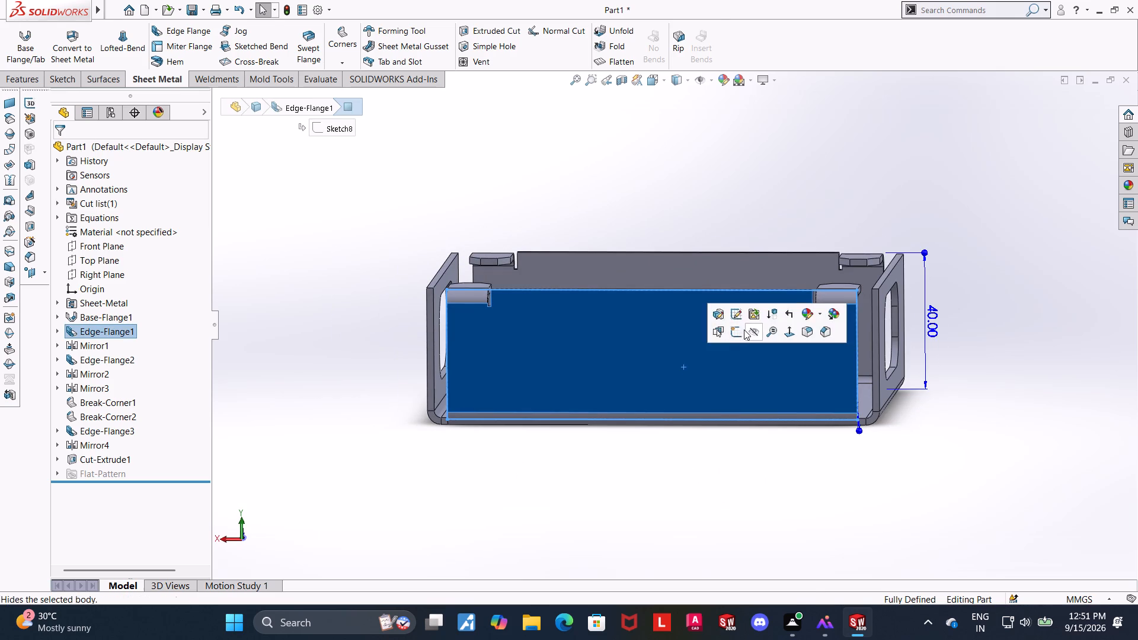
{"action": "left_click", "coordinate": [741, 329]}
{"action": "left_click", "coordinate": [94, 494]}
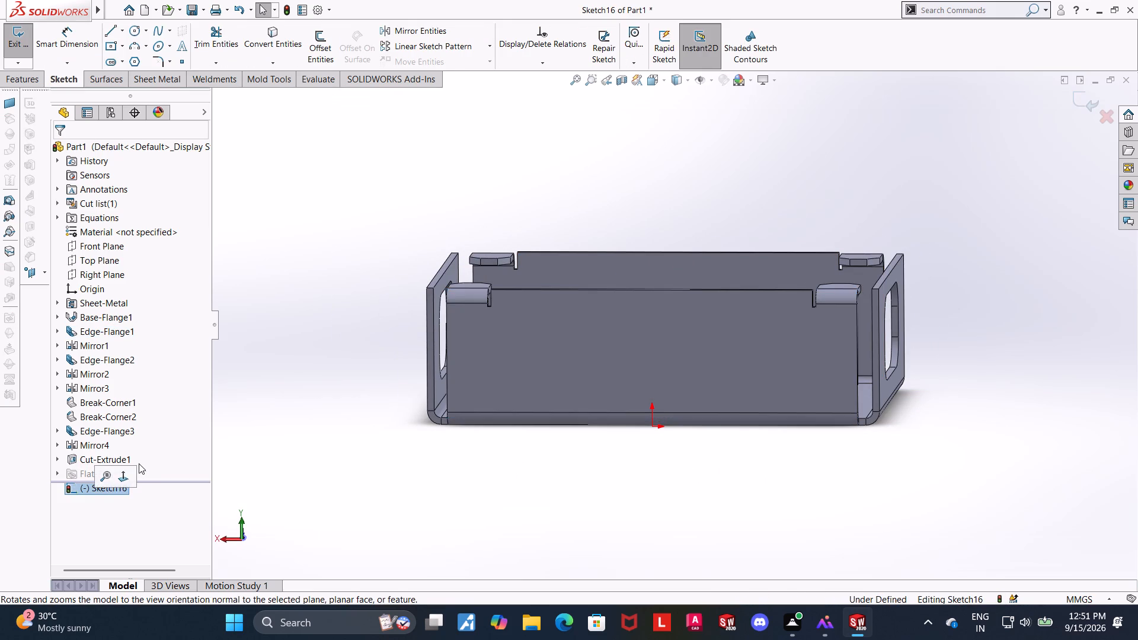
{"action": "left_click", "coordinate": [131, 471]}
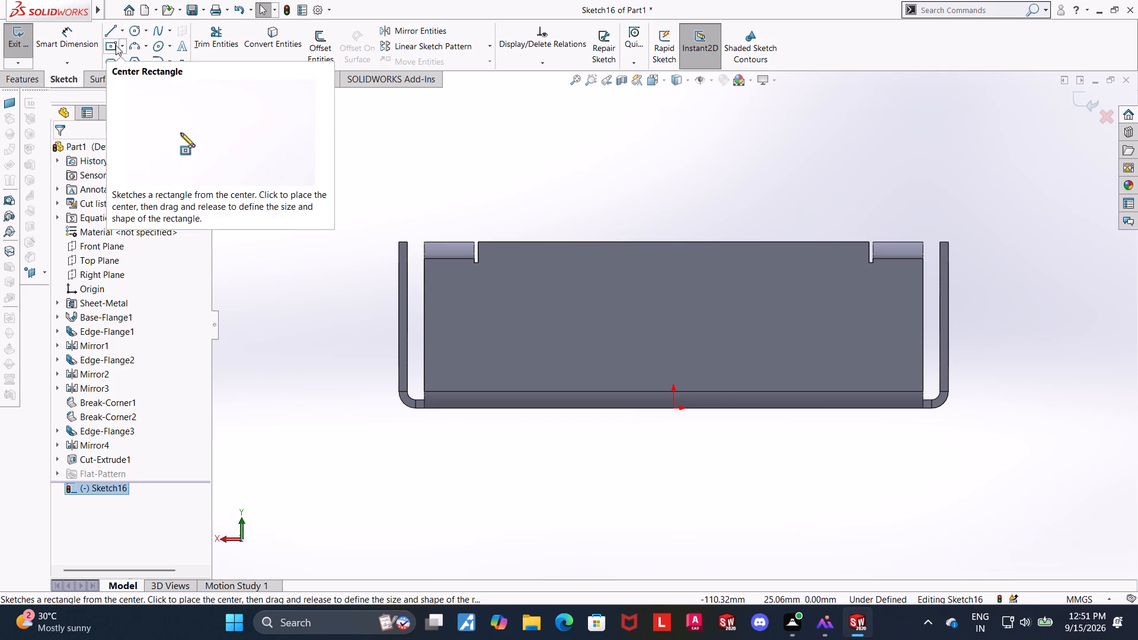
{"action": "middle_click_drag", "start_coordinate": [257, 215], "coordinate": [280, 273]}
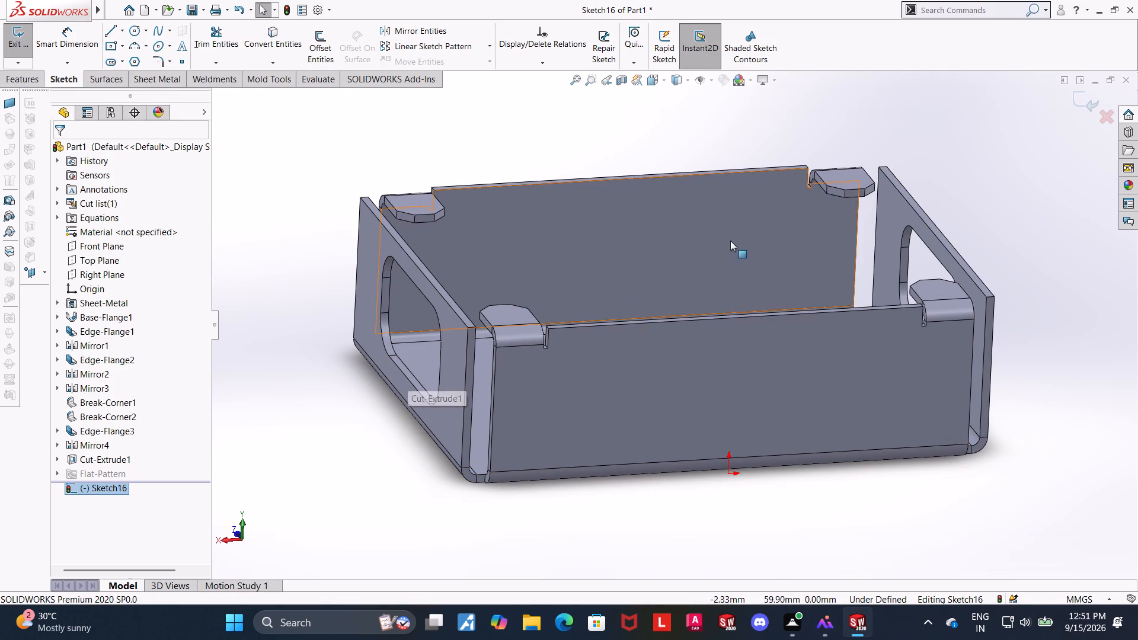
{"action": "middle_click_drag", "start_coordinate": [680, 457], "coordinate": [611, 408]}
{"action": "left_click", "coordinate": [124, 489]}
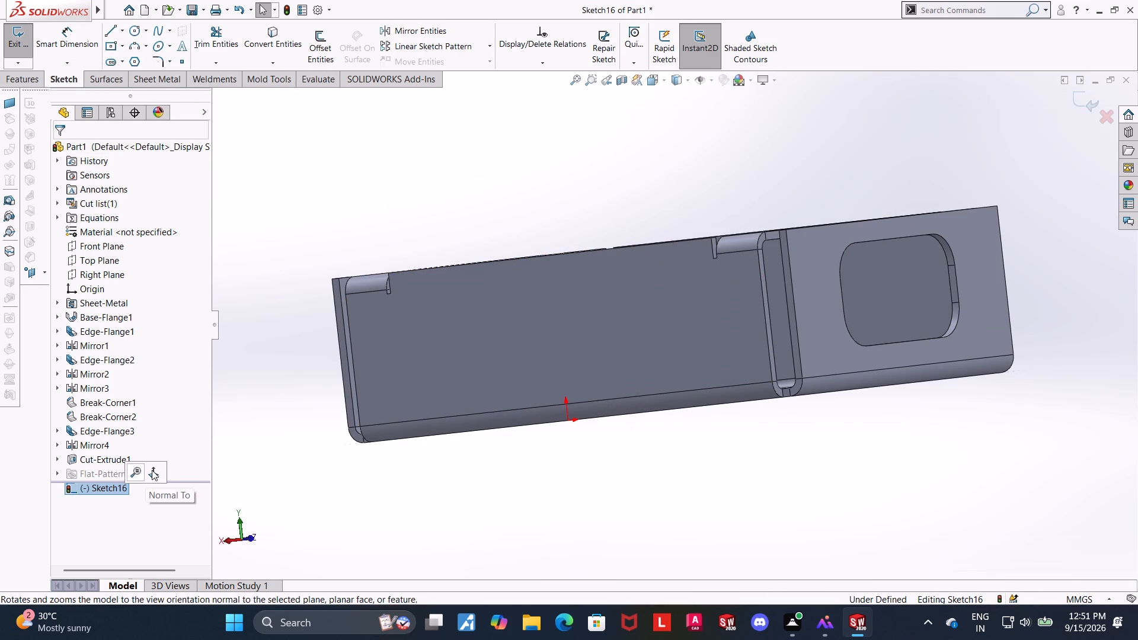
{"action": "left_click", "coordinate": [154, 472]}
{"action": "left_click", "coordinate": [167, 519]}
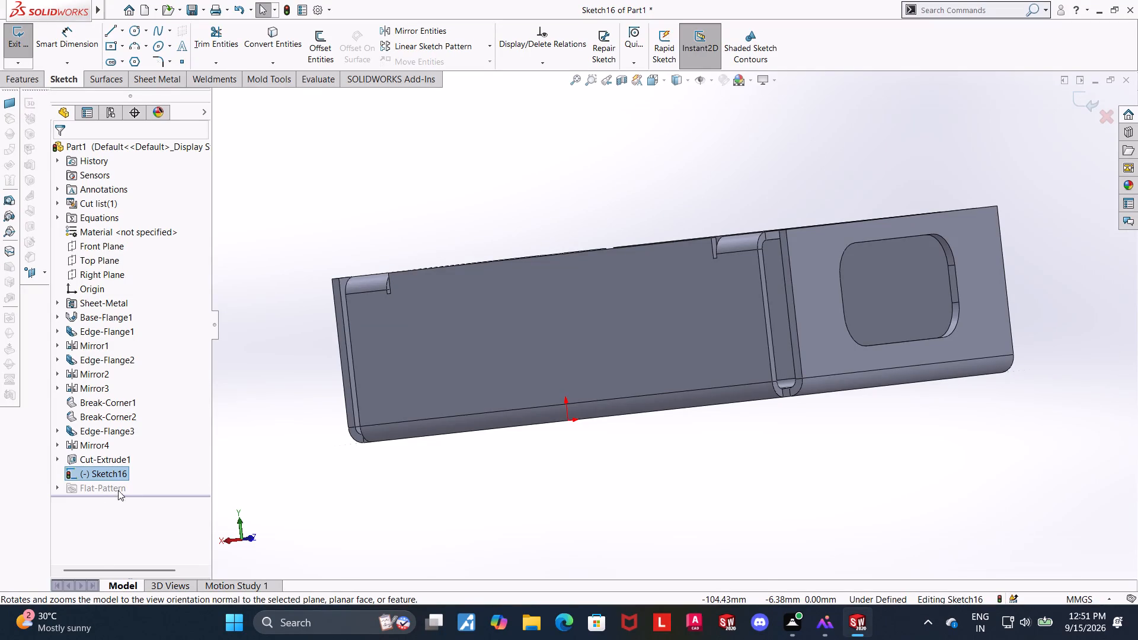
{"action": "left_click", "coordinate": [330, 491]}
{"action": "left_click", "coordinate": [107, 471]}
{"action": "left_click", "coordinate": [139, 457]}
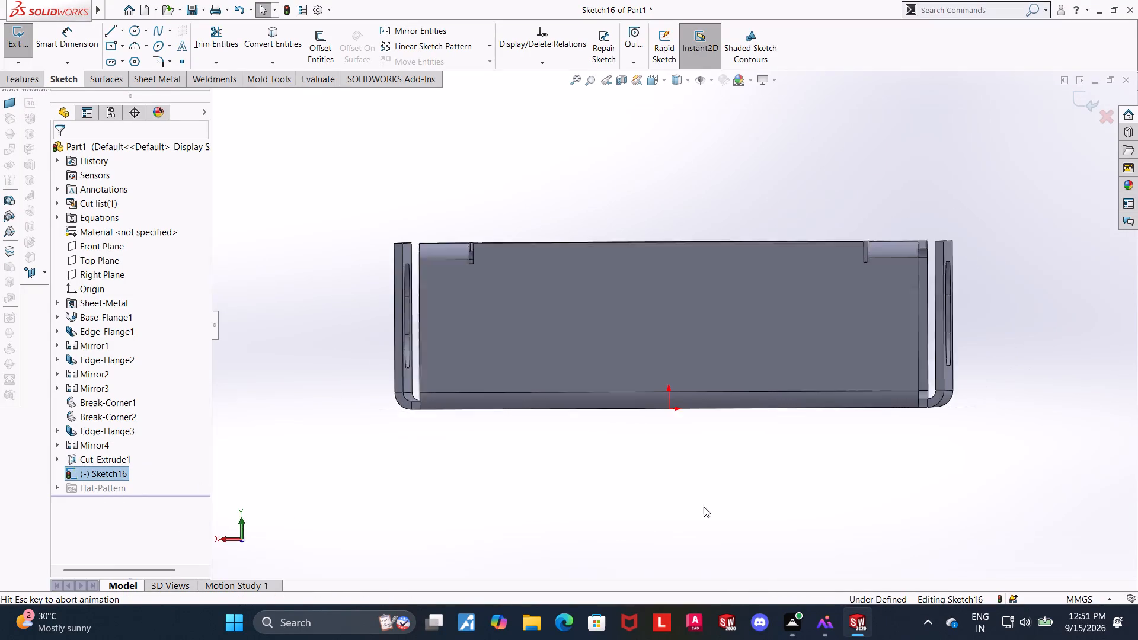
Sketch a center rectangle about 74 mm wide and 23 mm high in the middle of the side flange face.
{"action": "left_click", "coordinate": [112, 46]}
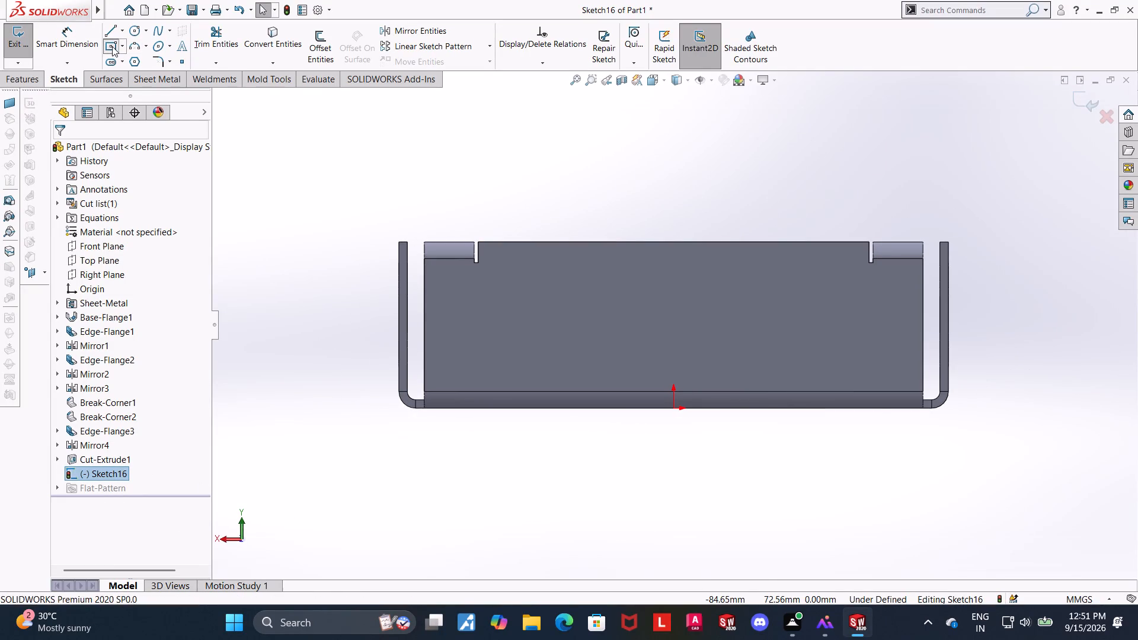
{"action": "left_click", "coordinate": [673, 321]}
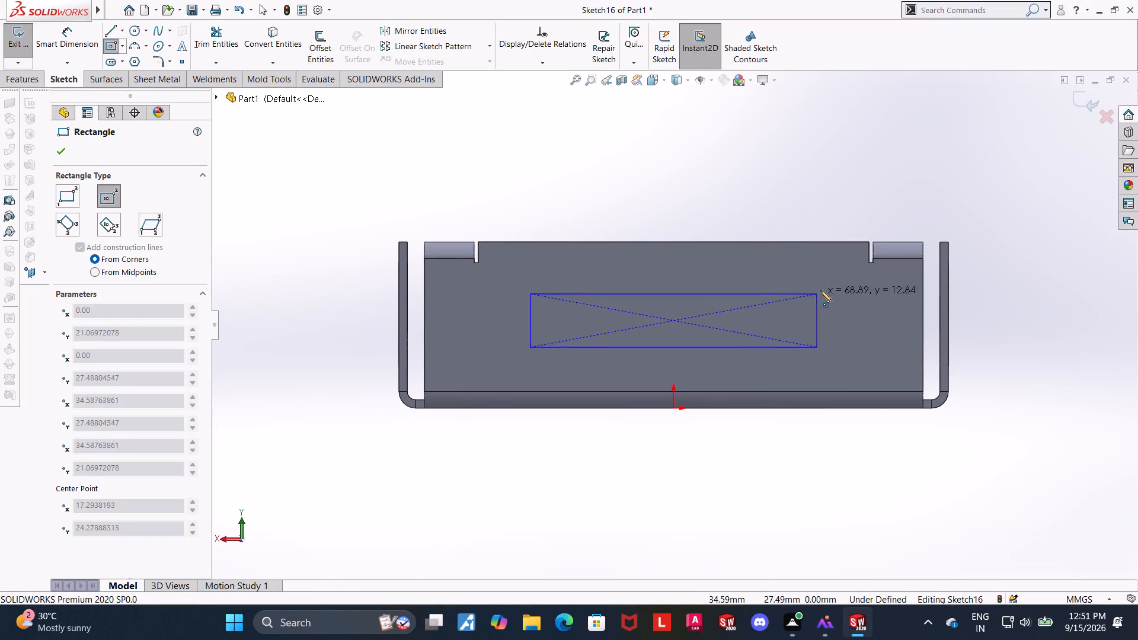
{"action": "left_click", "coordinate": [827, 274]}
{"action": "key", "text": "Escape"}
{"action": "key", "text": "Escape"}
Dimension the rectangle's height as 25 mm.
{"action": "left_click", "coordinate": [85, 36]}
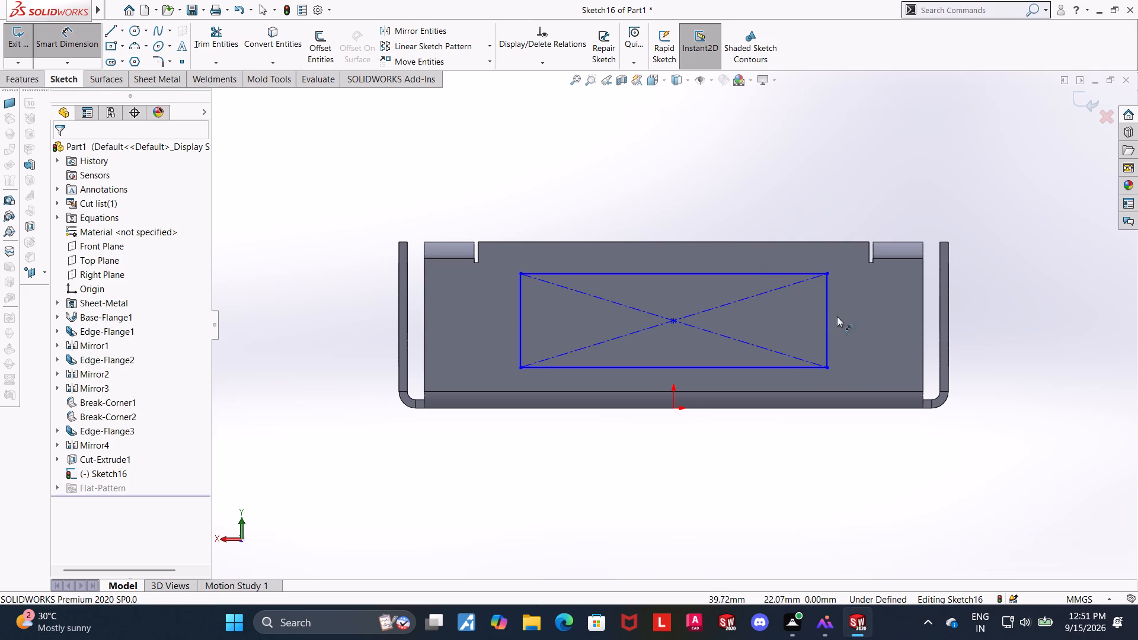
{"action": "left_click", "coordinate": [827, 309]}
{"action": "left_click", "coordinate": [848, 311]}
{"action": "type", "text": "25"}
{"action": "key", "text": "Return"}
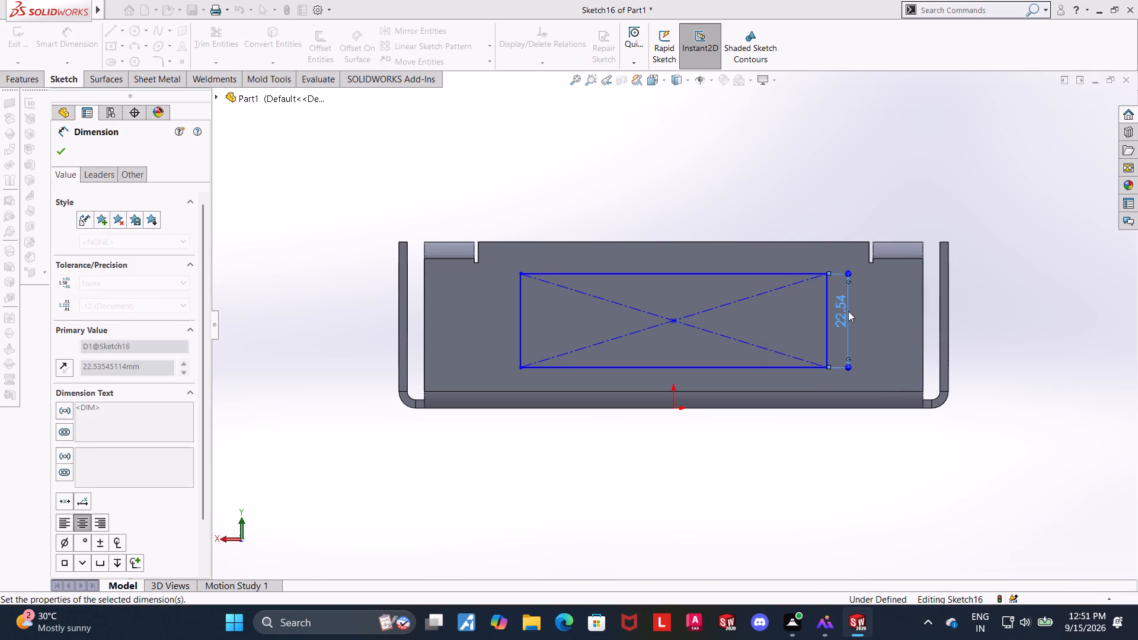
{"action": "key", "text": "Escape"}
{"action": "key", "text": "Escape"}
Dimension the rectangle's width as 70 mm.
{"action": "left_click", "coordinate": [66, 36]}
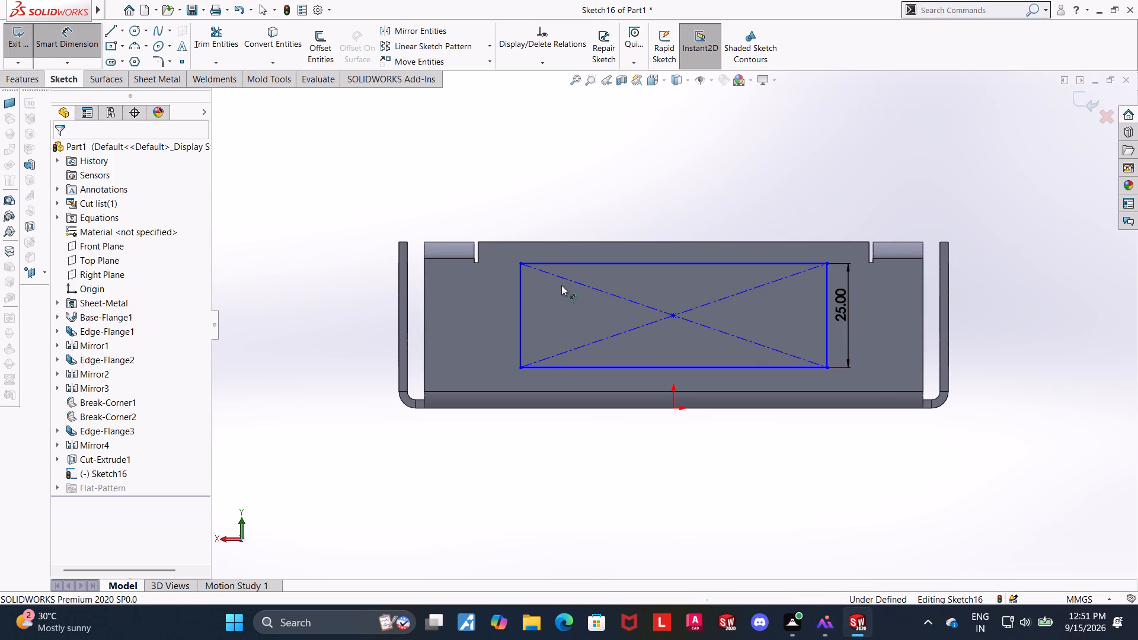
{"action": "left_click", "coordinate": [643, 366]}
{"action": "left_click", "coordinate": [638, 394]}
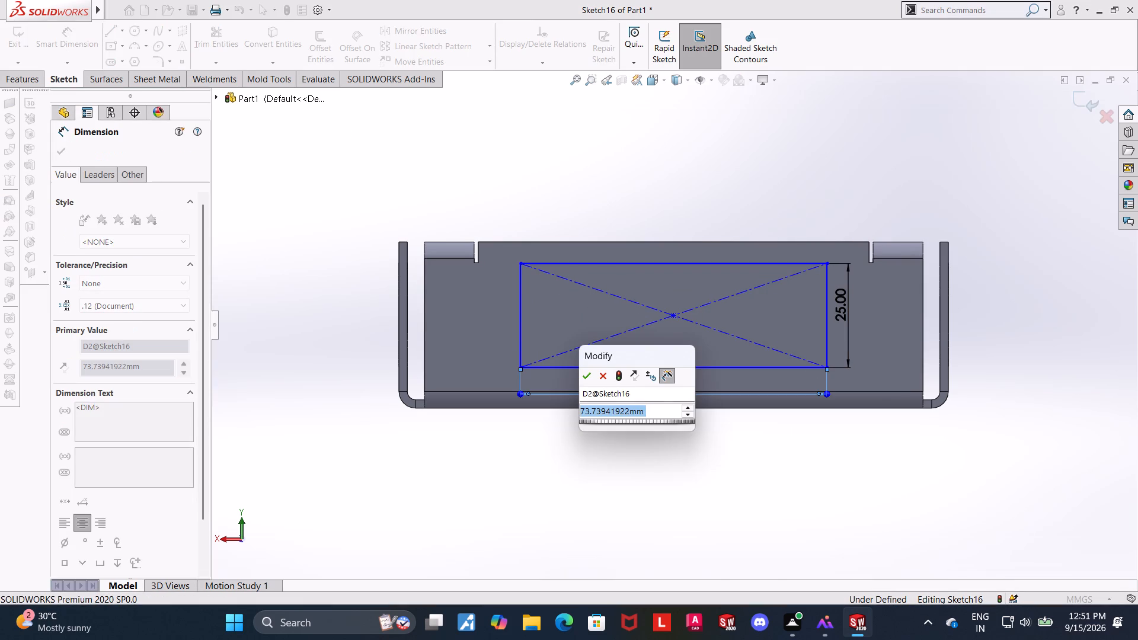
{"action": "type", "text": "70"}
{"action": "key", "text": "Return"}
{"action": "key", "text": "Escape"}
{"action": "key", "text": "Escape"}
Add a Vertical relation between the rectangle's center point and the origin.
{"action": "scroll", "coordinate": [733, 327], "scroll_direction": "down", "scroll_amount": 2}
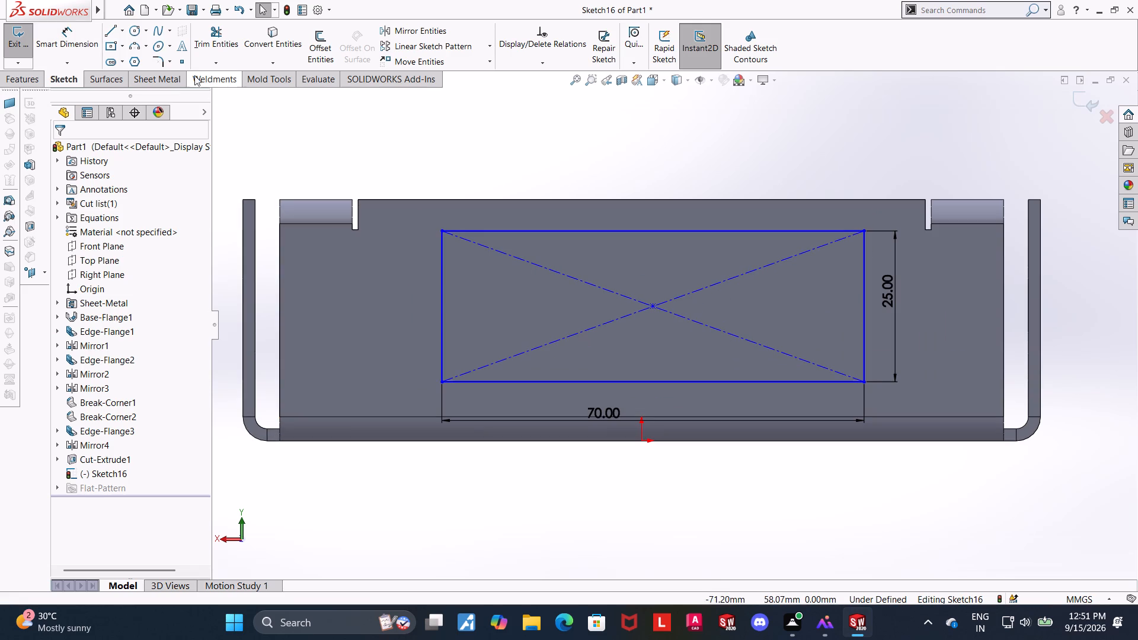
{"action": "left_click", "coordinate": [655, 308]}
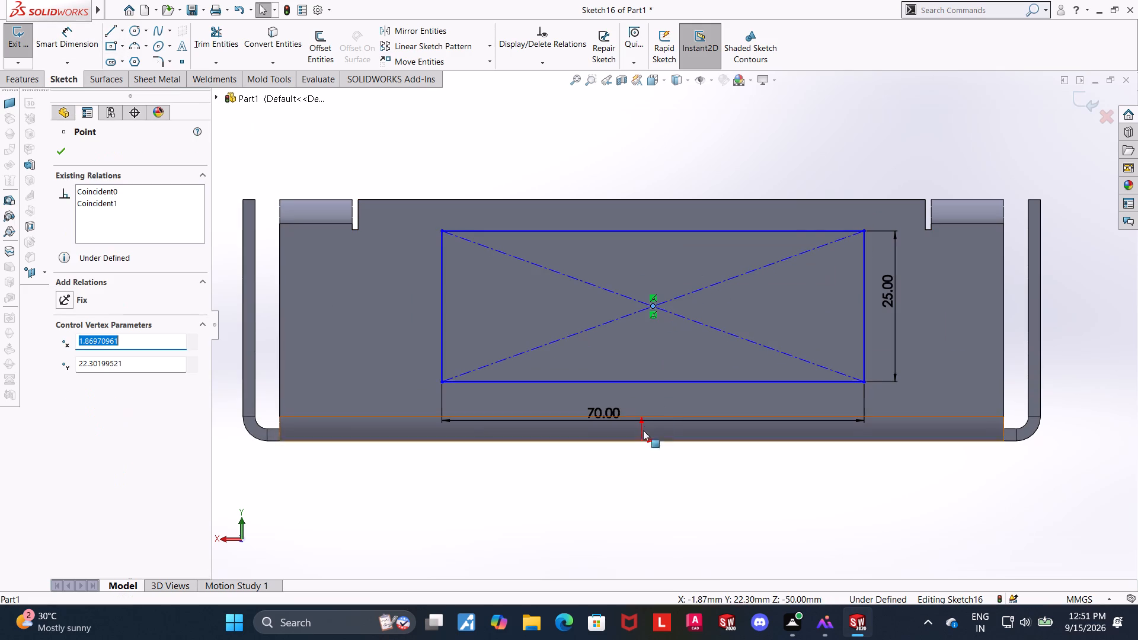
{"action": "left_click", "coordinate": [641, 440], "text": "ctrl"}
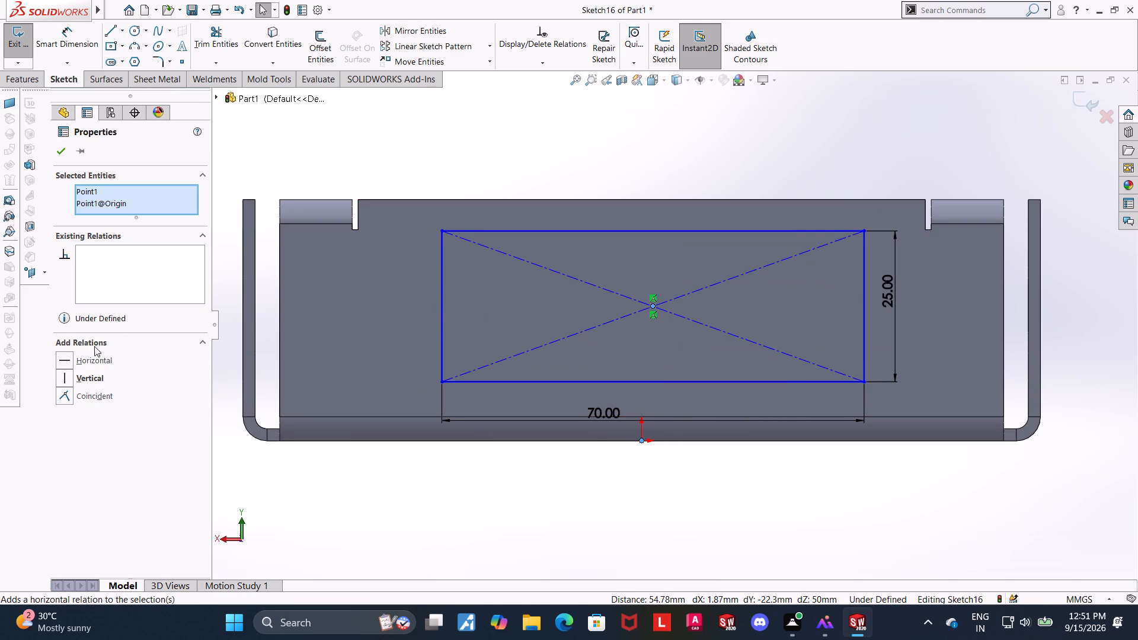
{"action": "double_click", "coordinate": [69, 377]}
{"action": "left_click", "coordinate": [57, 150]}
{"action": "key", "text": "Escape"}
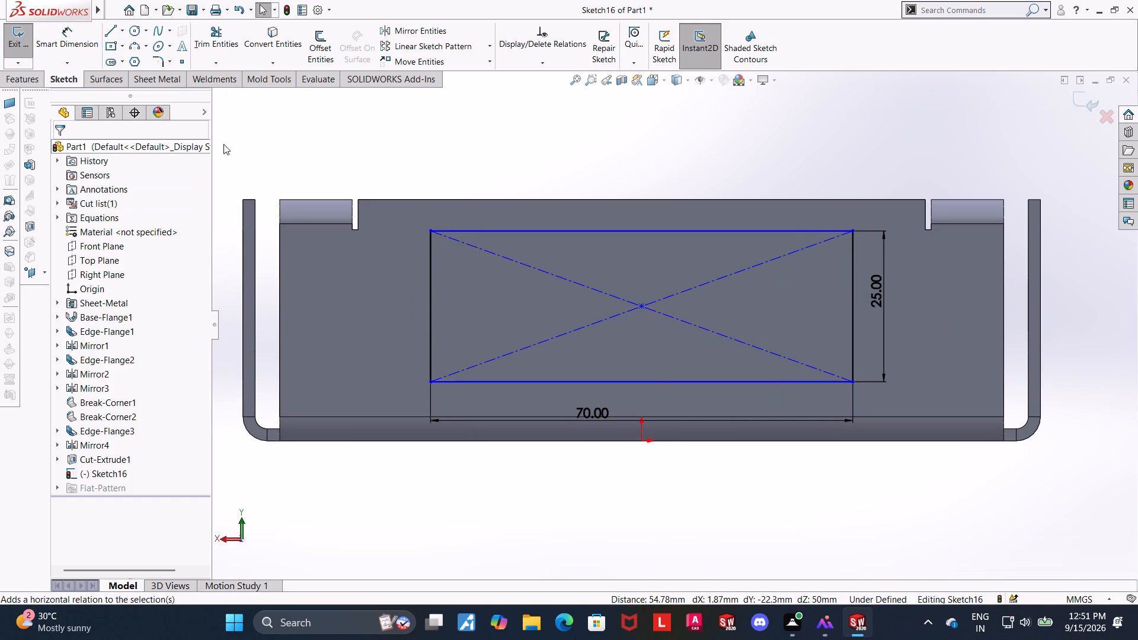
{"action": "key", "text": "Escape"}
Dimension the gap between the rectangle's top side and the side flange's top edge as 5 mm.
{"action": "left_click", "coordinate": [60, 29]}
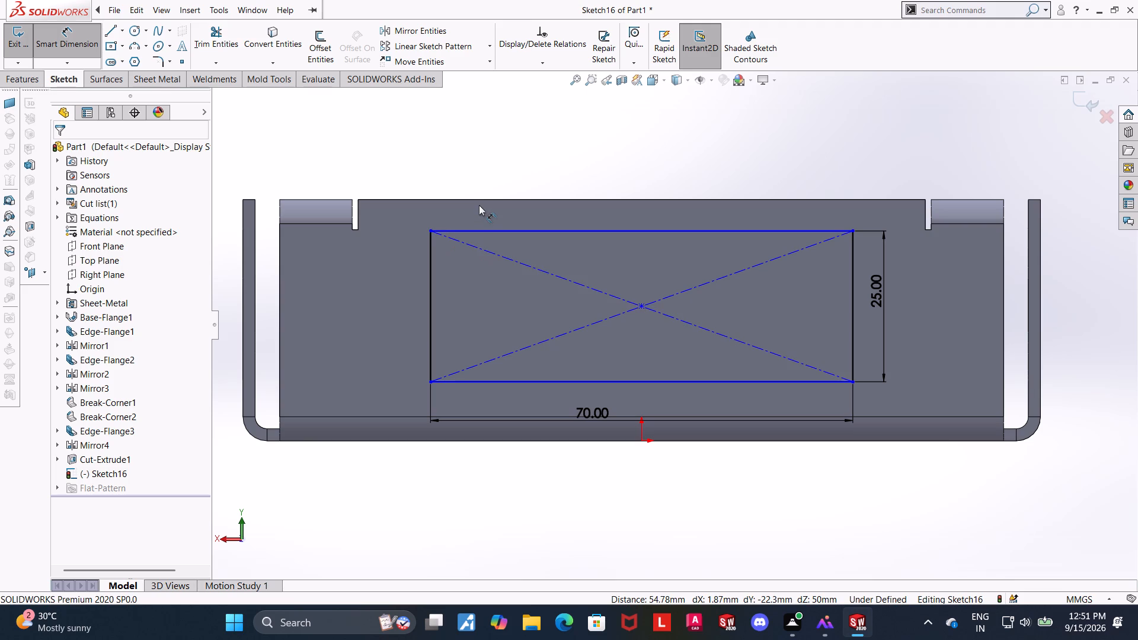
{"action": "left_click", "coordinate": [480, 200]}
{"action": "left_click", "coordinate": [487, 229]}
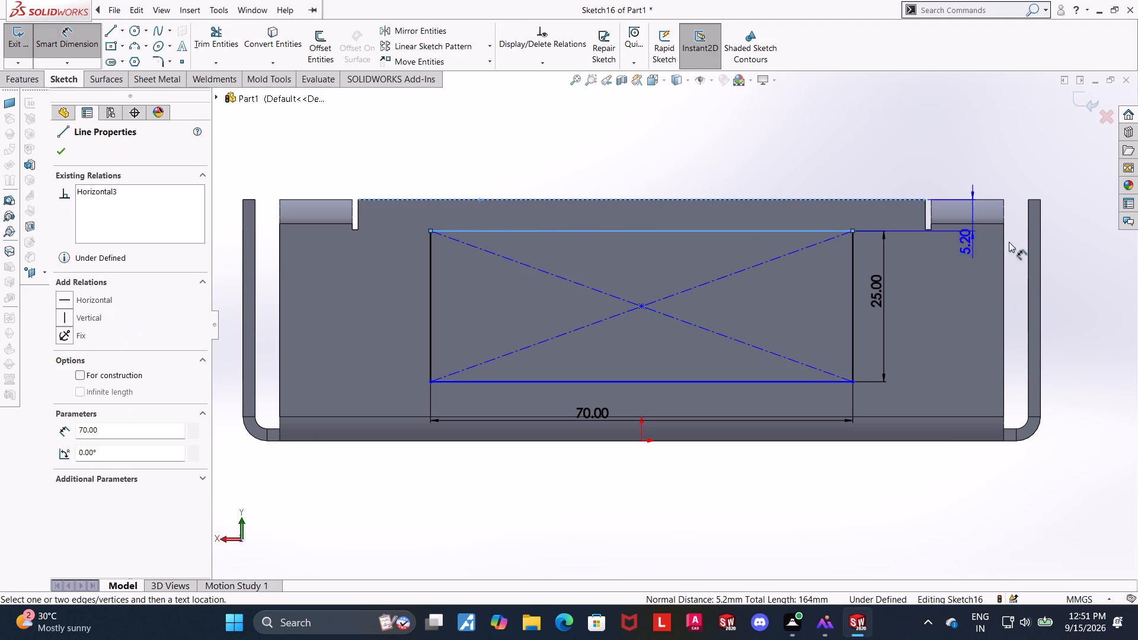
{"action": "left_click", "coordinate": [1081, 237]}
{"action": "key", "text": "5"}
{"action": "key", "text": "Return"}
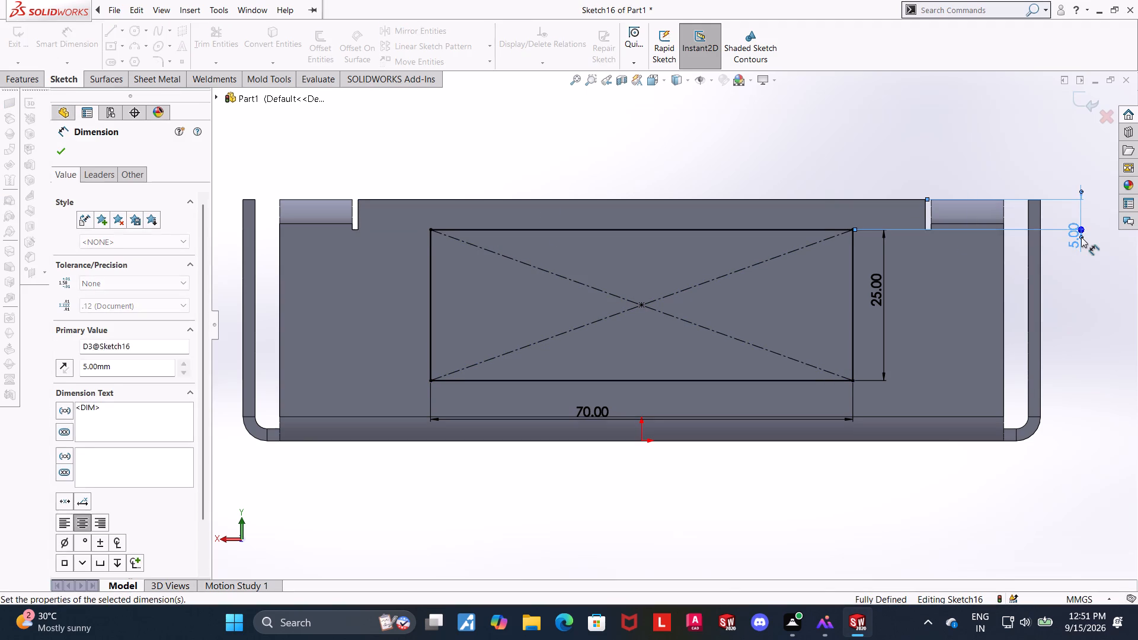
{"action": "key", "text": "Escape"}
{"action": "key", "text": "Escape"}
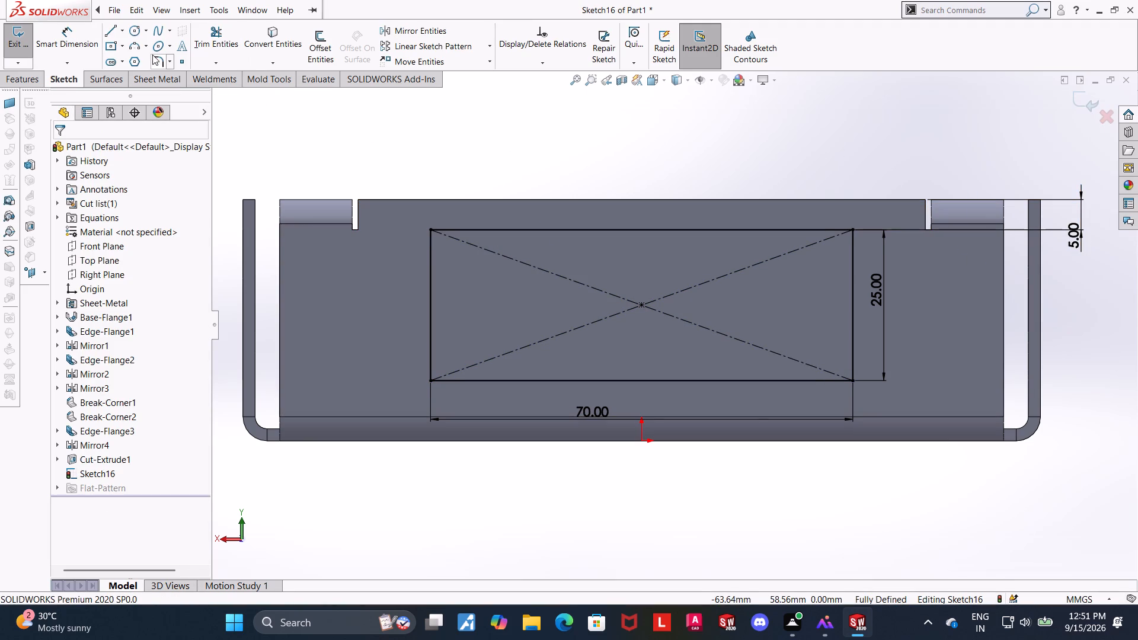
Round all four corners of the 70 x 25 mm rectangle with an 8 mm sketch fillet, keeping constrained corners.
{"action": "left_click", "coordinate": [159, 59]}
{"action": "left_click", "coordinate": [430, 256]}
{"action": "left_click", "coordinate": [477, 233]}
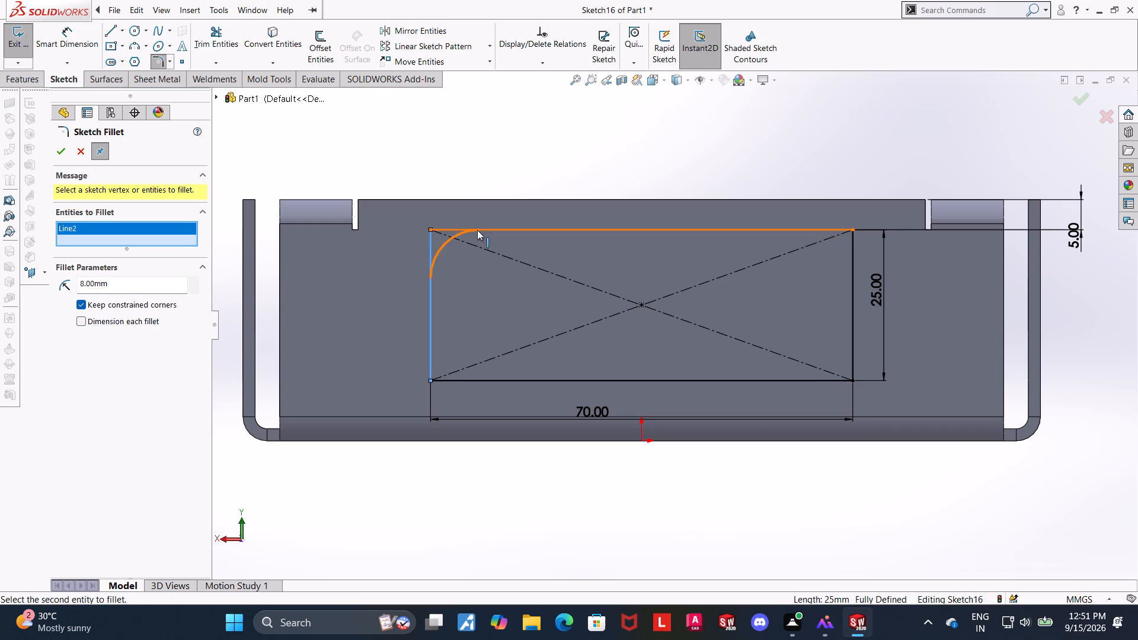
{"action": "double_click", "coordinate": [477, 230]}
{"action": "left_click", "coordinate": [464, 377]}
{"action": "left_click", "coordinate": [430, 354]}
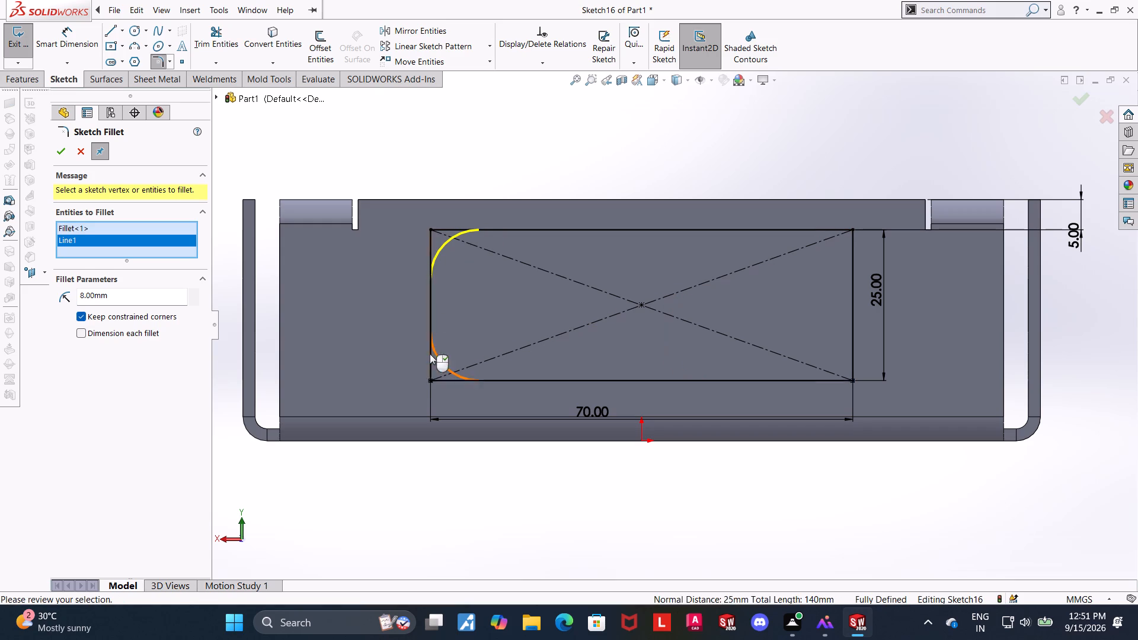
{"action": "left_click", "coordinate": [851, 347]}
{"action": "left_click", "coordinate": [832, 383]}
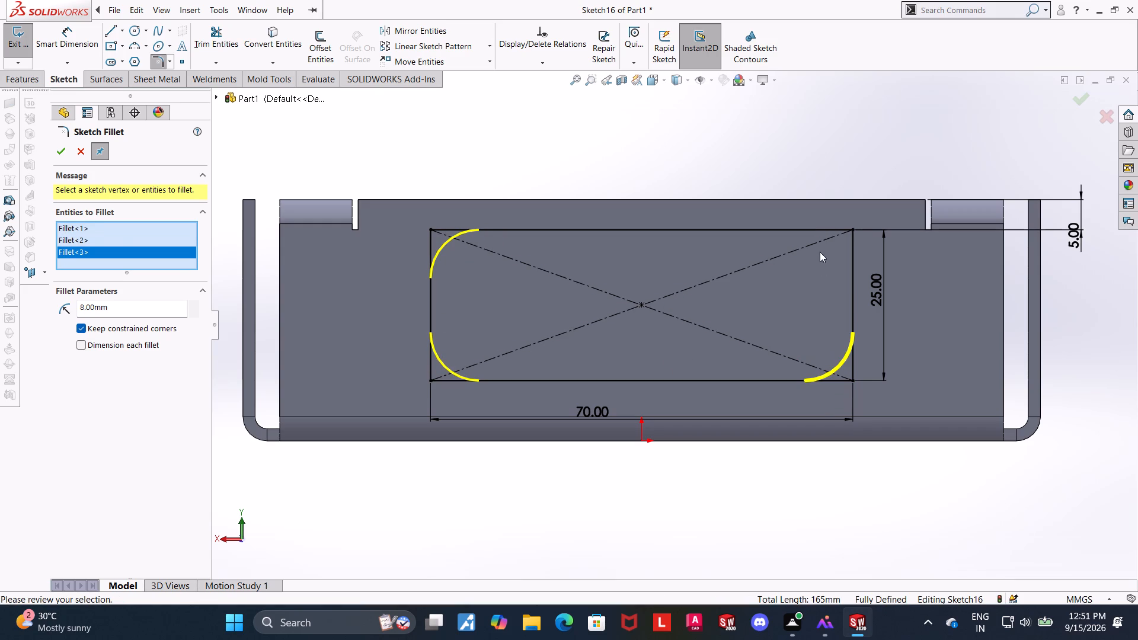
{"action": "left_click", "coordinate": [819, 229]}
{"action": "left_click", "coordinate": [852, 252]}
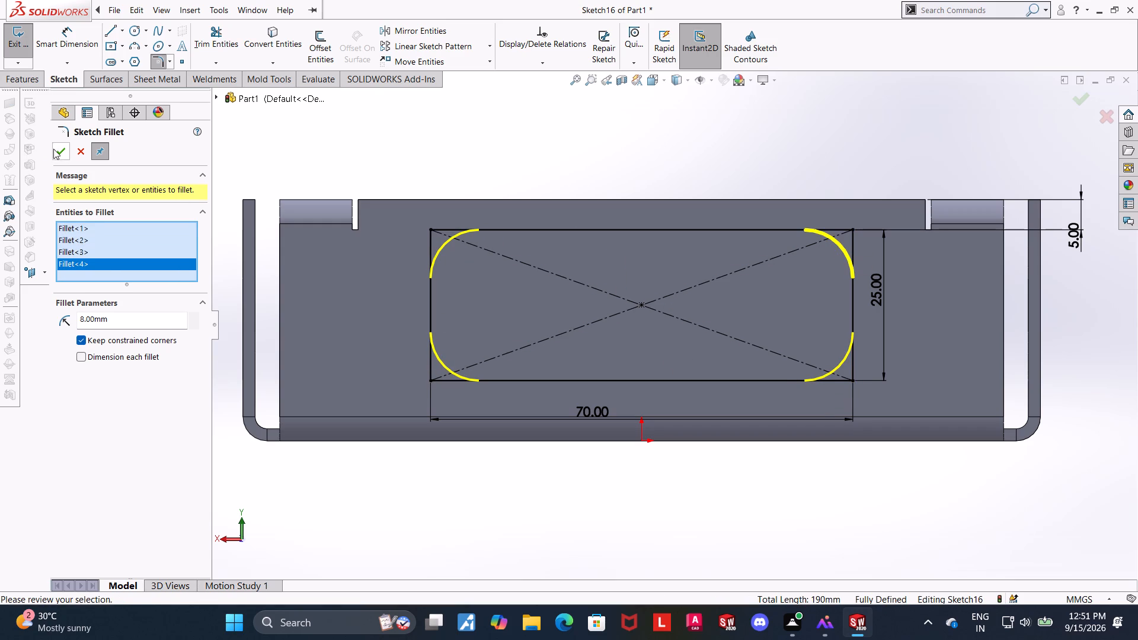
{"action": "left_click", "coordinate": [59, 149]}
{"action": "left_click", "coordinate": [1081, 98]}
{"action": "middle_click_drag", "start_coordinate": [936, 142], "coordinate": [912, 157]}
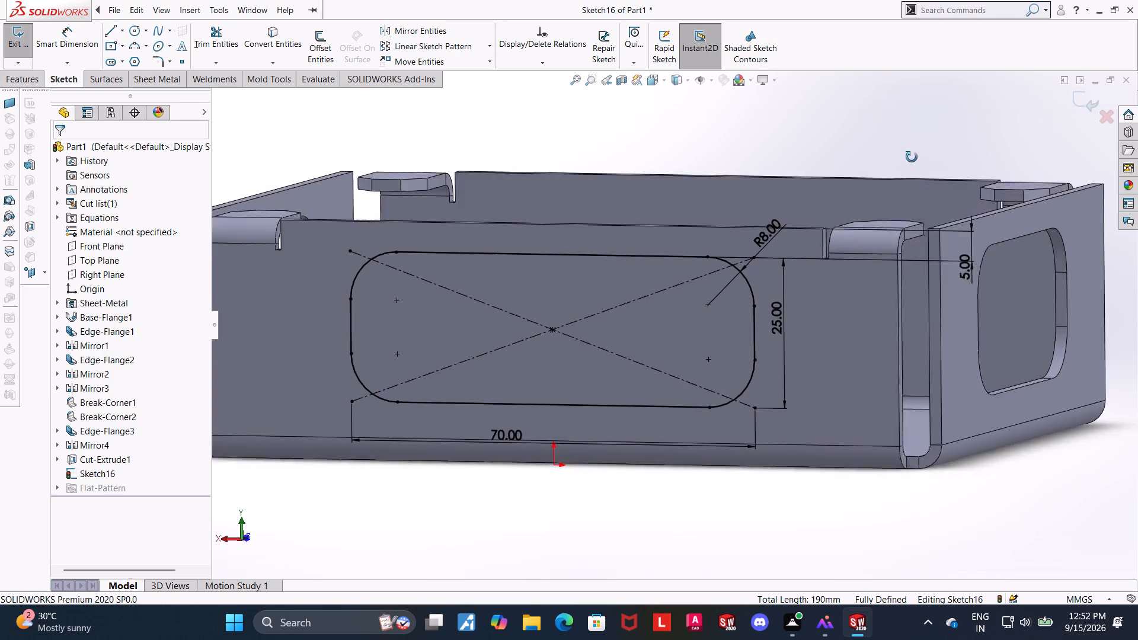
Exit the sketch and extrude-cut the rounded 70 x 25 mm profile Through All, across both opposite flanges.
{"action": "middle_click_drag", "start_coordinate": [912, 157], "coordinate": [907, 164]}
{"action": "scroll", "coordinate": [907, 164], "scroll_direction": "up", "scroll_amount": 3}
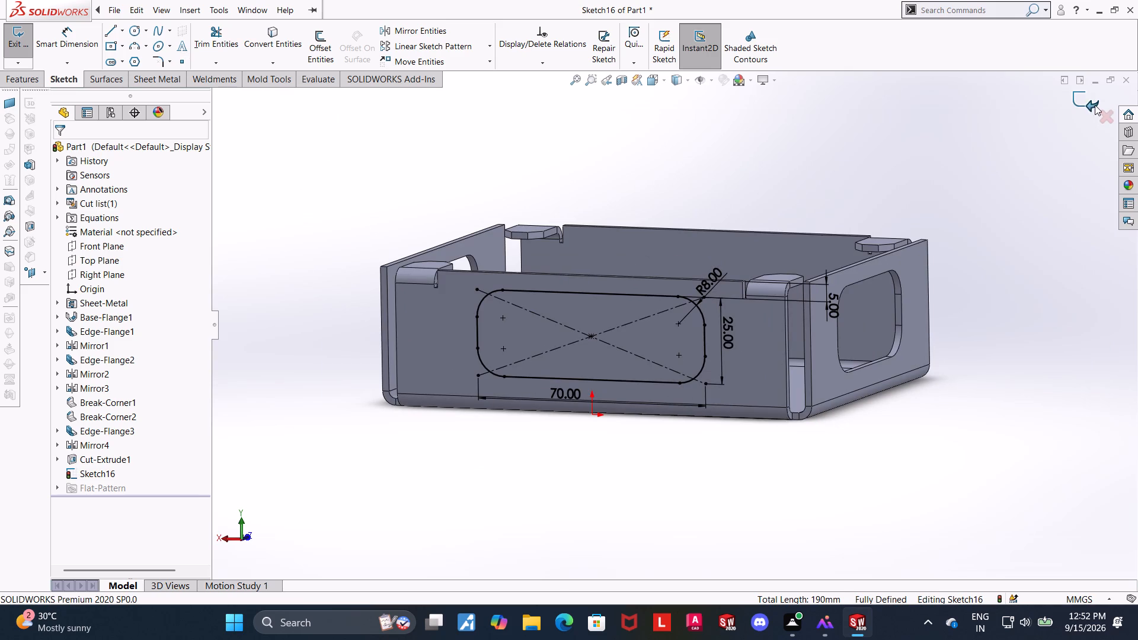
{"action": "left_click", "coordinate": [1086, 100]}
{"action": "scroll", "coordinate": [970, 141], "scroll_direction": "up", "scroll_amount": 1}
{"action": "middle_click_drag", "start_coordinate": [967, 142], "coordinate": [931, 156]}
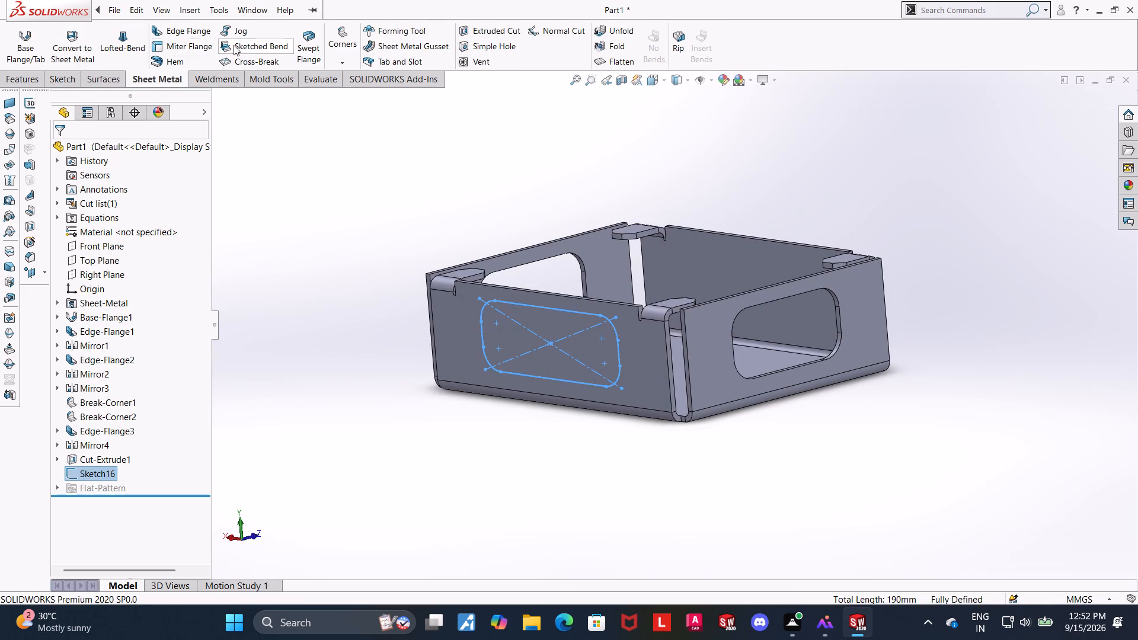
{"action": "left_click", "coordinate": [469, 28]}
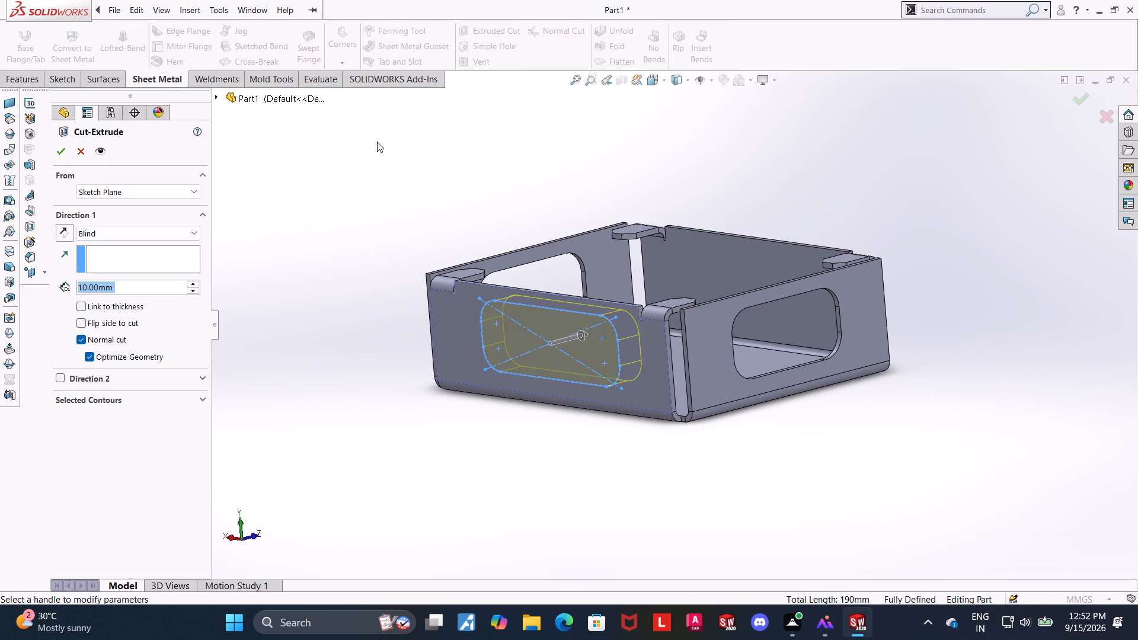
{"action": "left_click", "coordinate": [98, 227]}
{"action": "left_click", "coordinate": [109, 257]}
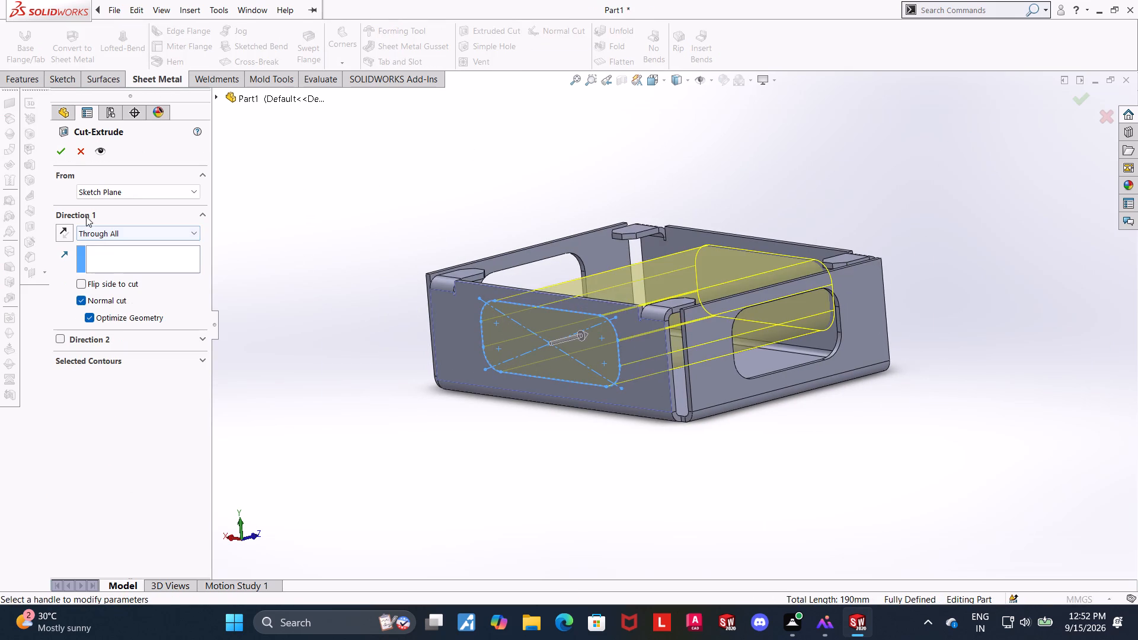
{"action": "left_click", "coordinate": [63, 154]}
{"action": "middle_click_drag", "start_coordinate": [349, 229], "coordinate": [378, 216]}
{"action": "left_click", "coordinate": [388, 252]}
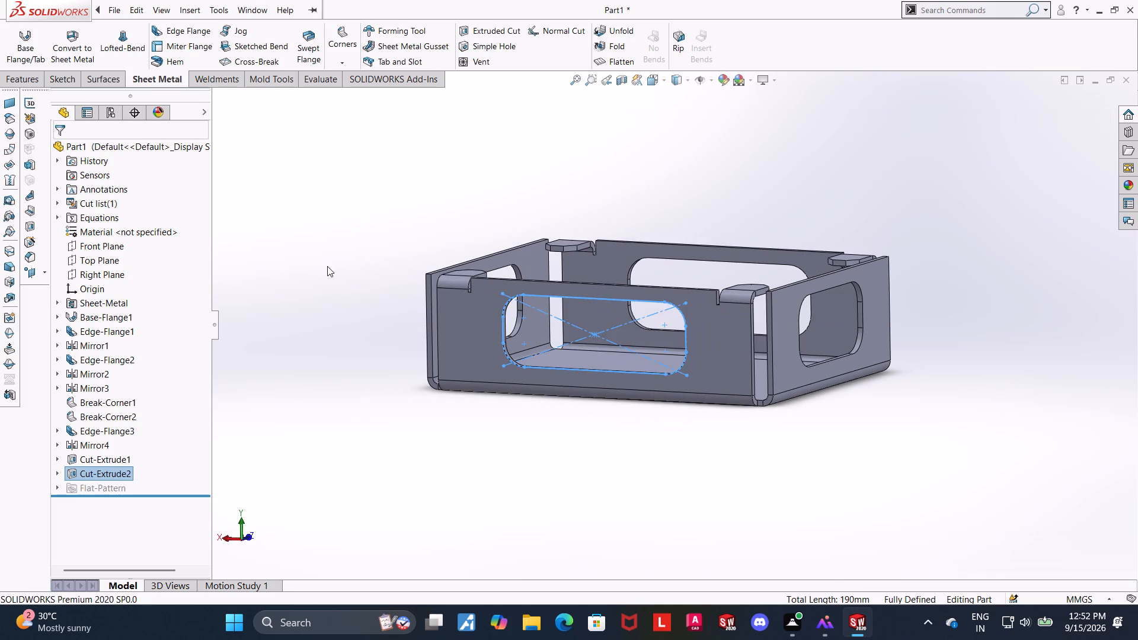
Start a new sketch on the inside face of the 120 x 100 mm base and view it face-on.
{"action": "middle_click_drag", "start_coordinate": [330, 268], "coordinate": [351, 284]}
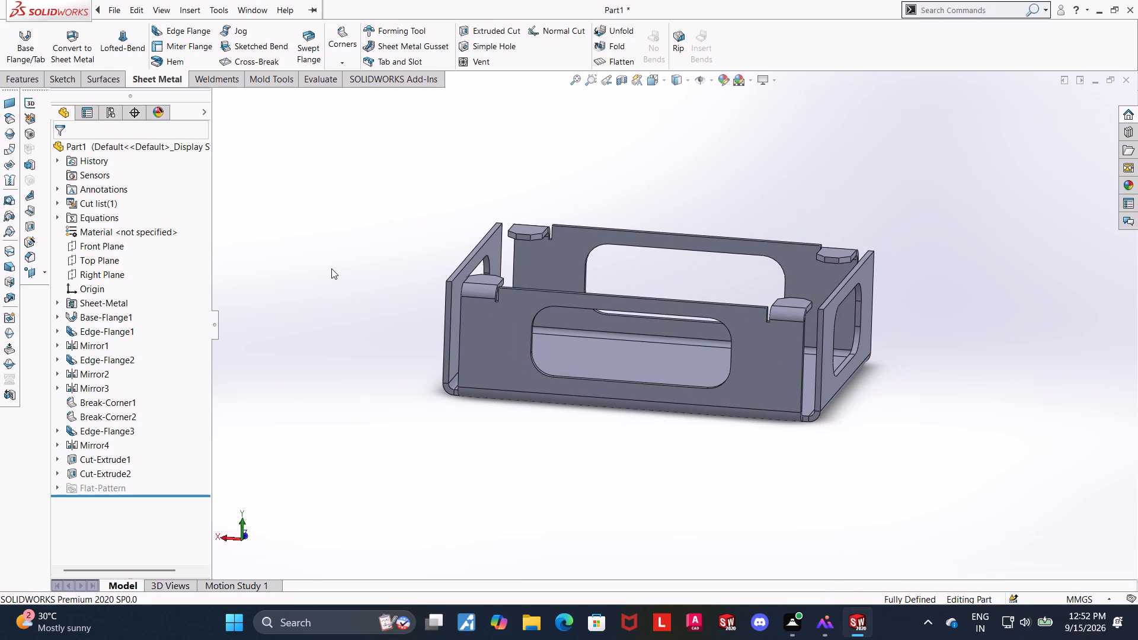
{"action": "middle_click_drag", "start_coordinate": [381, 188], "coordinate": [388, 263]}
{"action": "scroll", "coordinate": [416, 282], "scroll_direction": "up", "scroll_amount": 1}
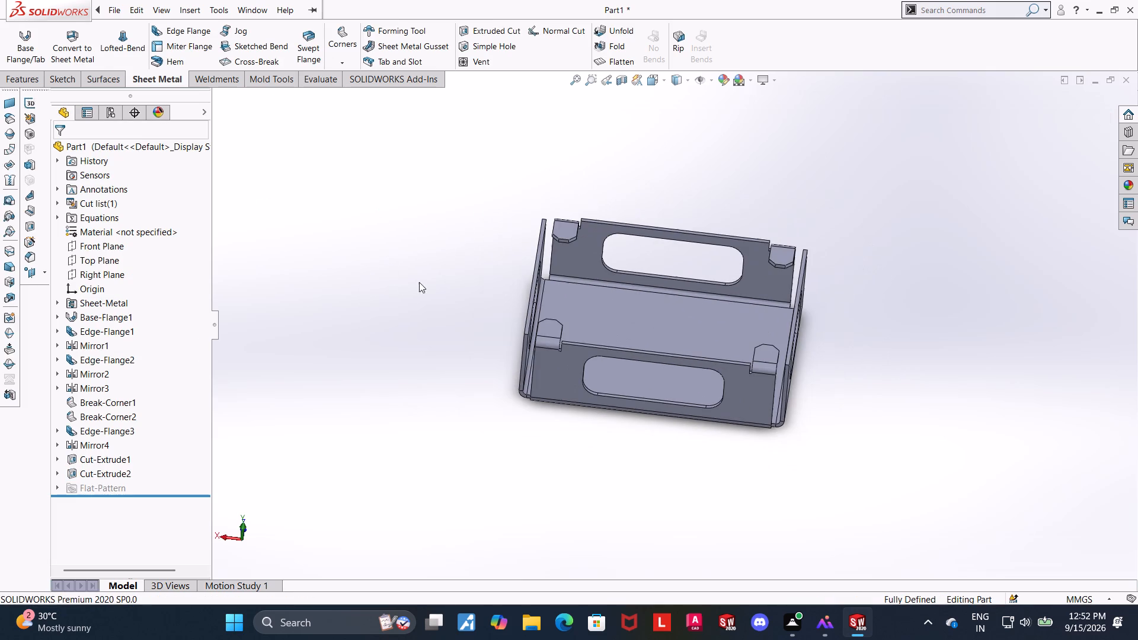
{"action": "scroll", "coordinate": [419, 282], "scroll_direction": "up", "scroll_amount": 1}
{"action": "middle_click_drag", "start_coordinate": [634, 305], "coordinate": [634, 312]}
{"action": "middle_click_drag", "start_coordinate": [634, 314], "coordinate": [635, 324]}
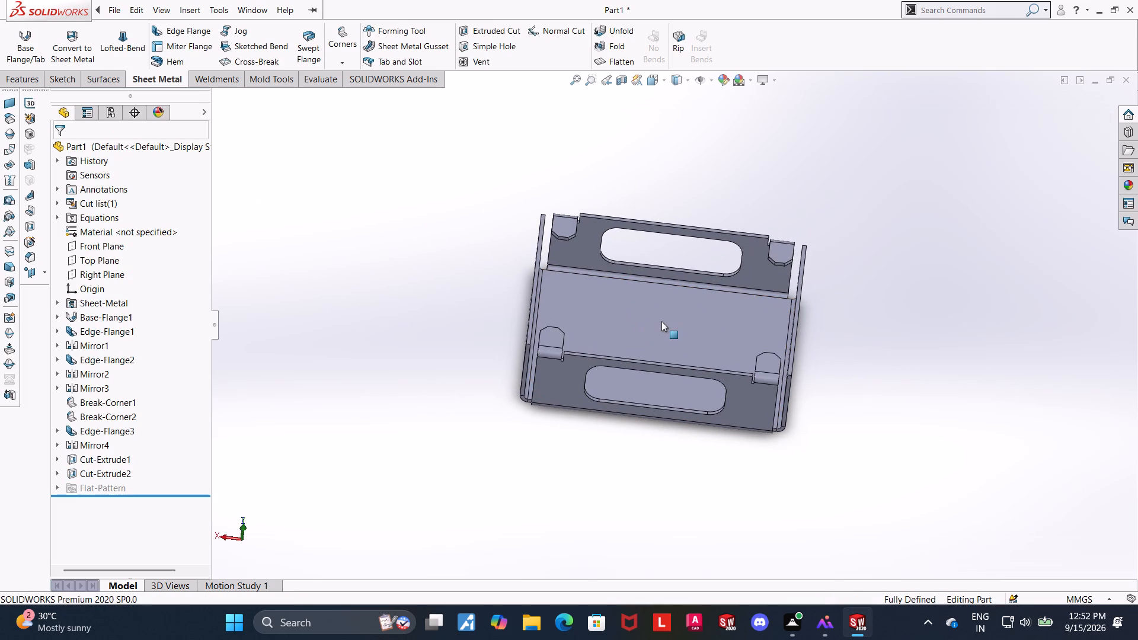
{"action": "scroll", "coordinate": [661, 321], "scroll_direction": "up", "scroll_amount": 2}
{"action": "scroll", "coordinate": [709, 331], "scroll_direction": "down", "scroll_amount": 3}
{"action": "left_click", "coordinate": [651, 318]}
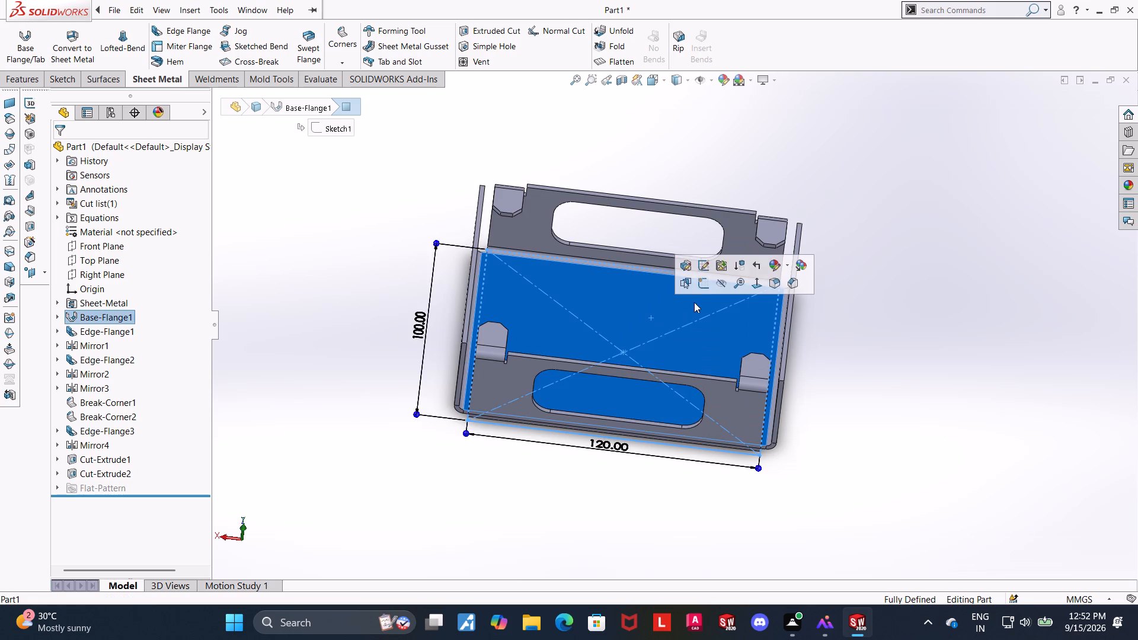
{"action": "left_click", "coordinate": [705, 287]}
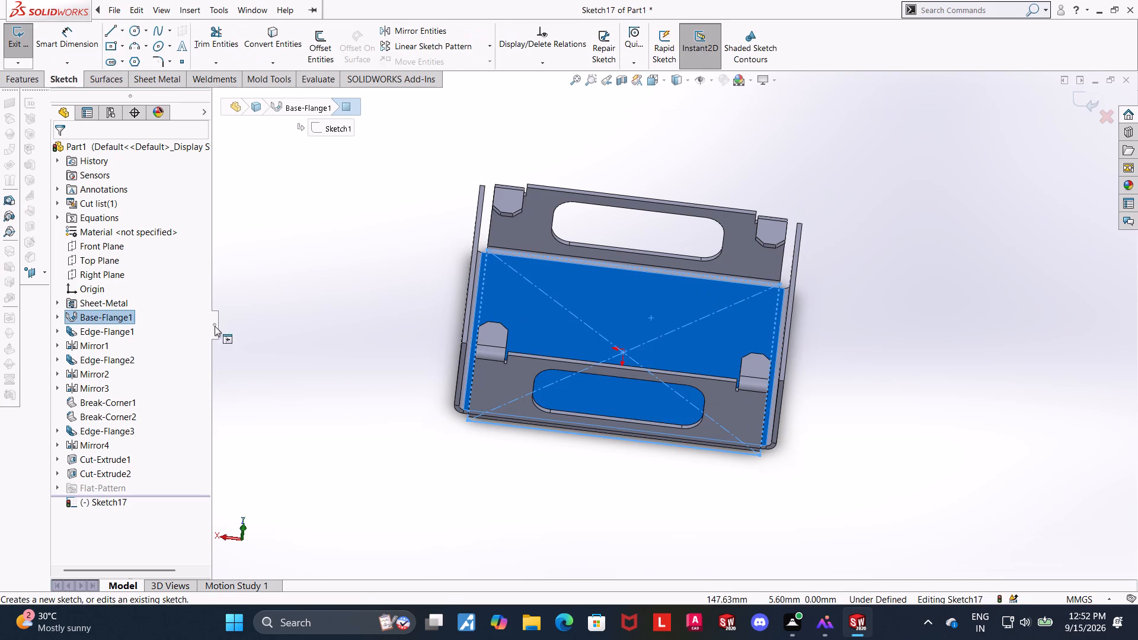
{"action": "left_click", "coordinate": [96, 506]}
{"action": "left_click", "coordinate": [126, 485]}
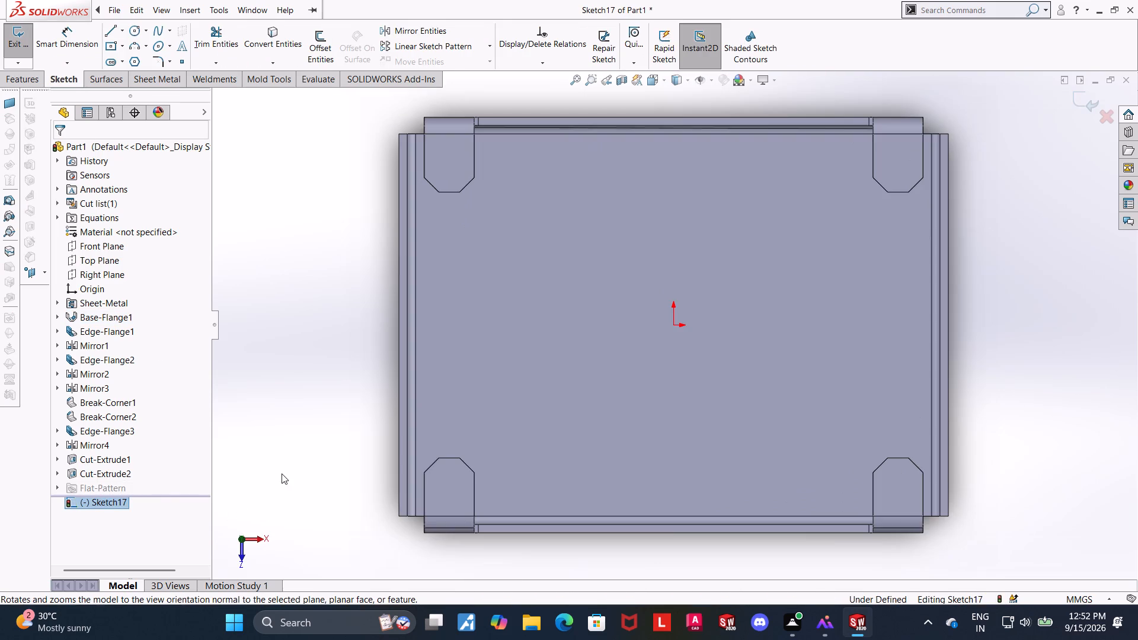
{"action": "scroll", "coordinate": [620, 441], "scroll_direction": "up", "scroll_amount": 1}
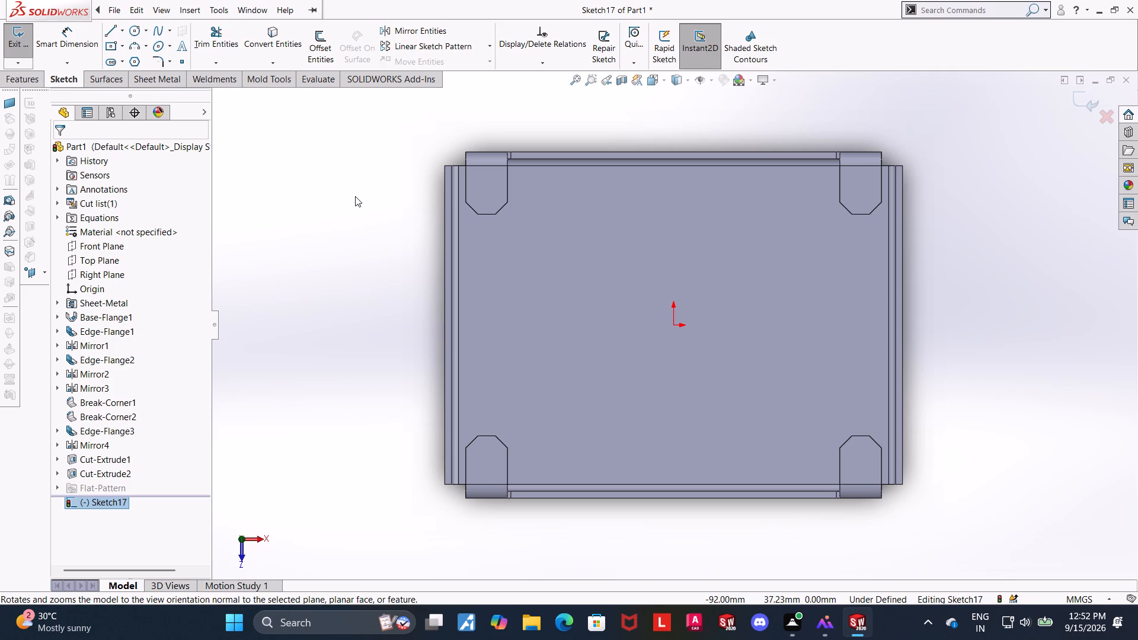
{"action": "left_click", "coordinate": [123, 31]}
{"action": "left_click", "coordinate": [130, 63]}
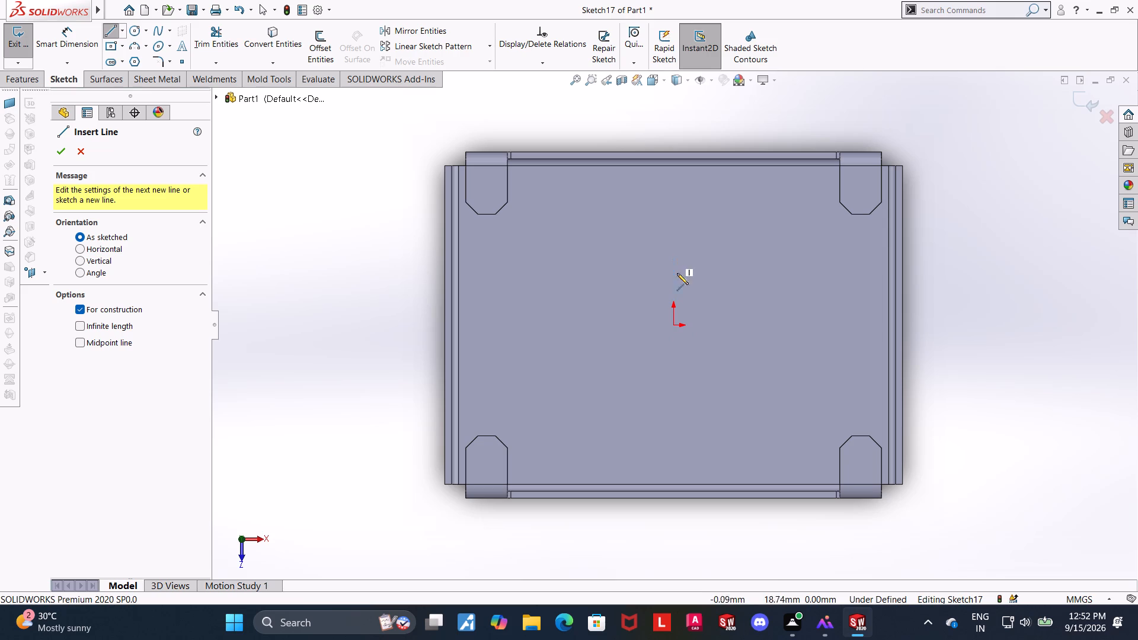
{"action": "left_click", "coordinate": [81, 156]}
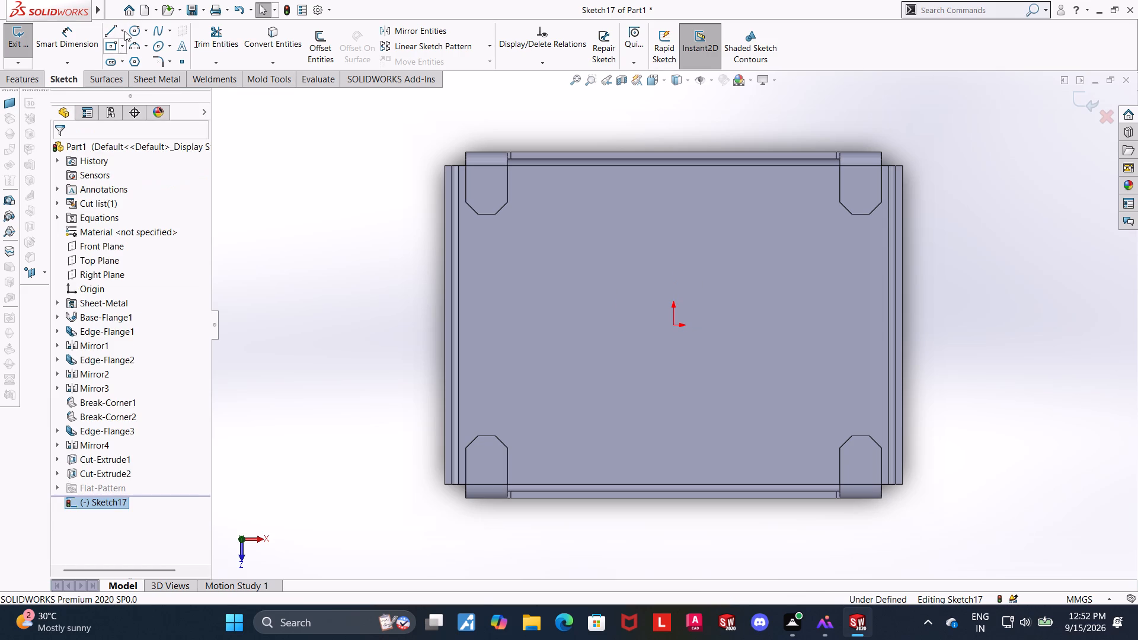
Sketch a vertical centerline through the origin, extending past both long edges of the base.
{"action": "left_click", "coordinate": [125, 31]}
{"action": "left_click", "coordinate": [127, 65]}
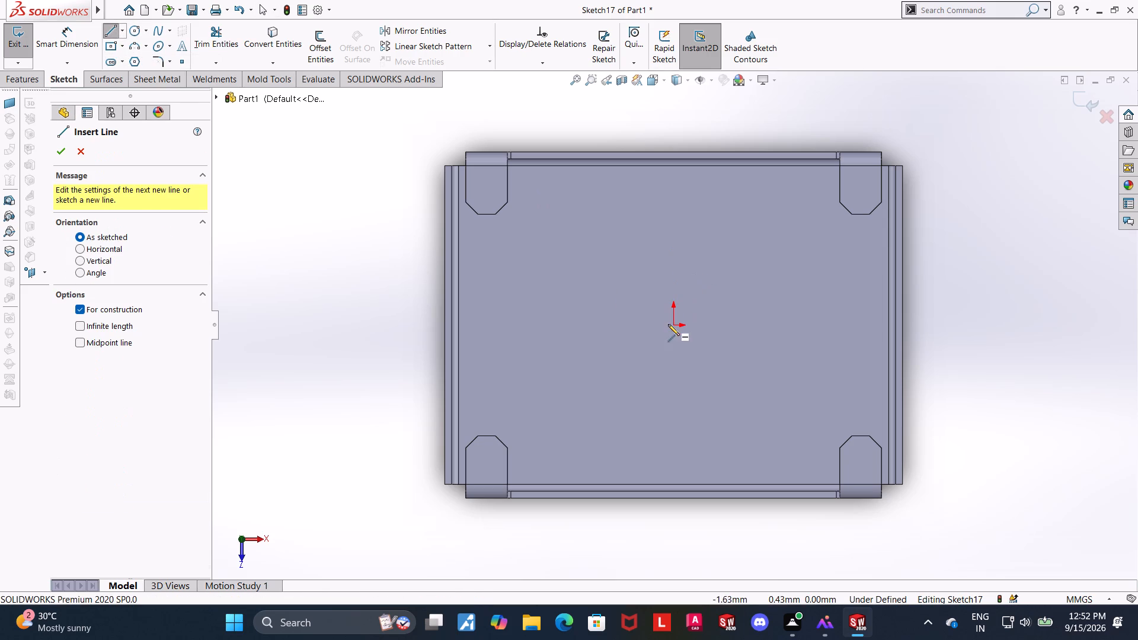
{"action": "left_click", "coordinate": [673, 125]}
{"action": "left_click", "coordinate": [674, 535]}
{"action": "key", "text": "Escape"}
{"action": "key", "text": "Escape"}
{"action": "key", "text": "Escape"}
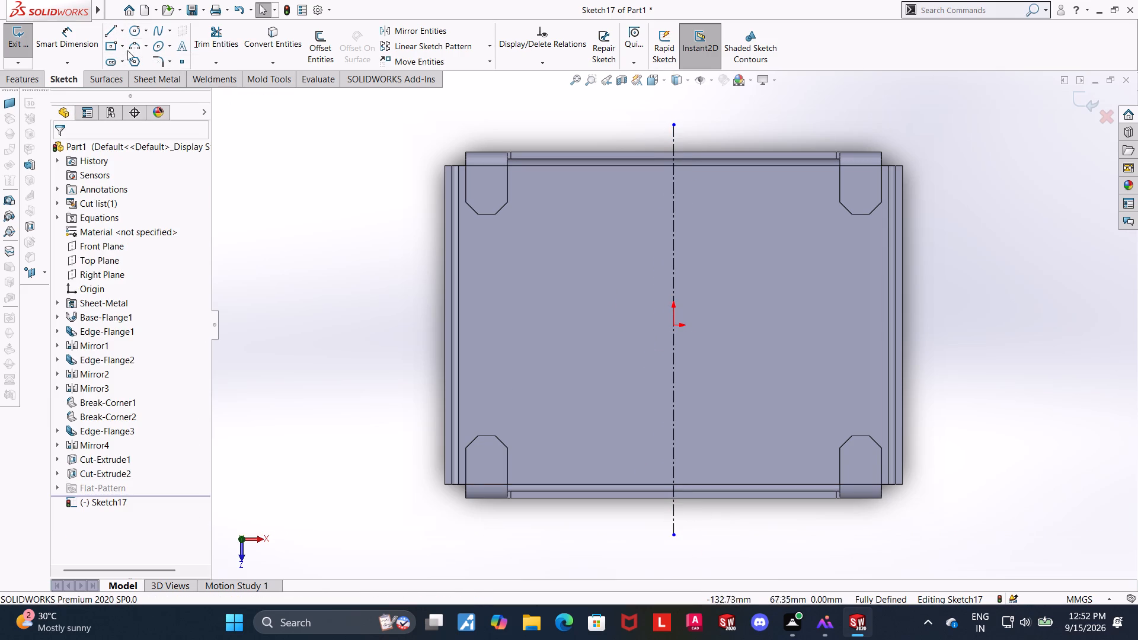
Sketch a horizontal centerline about 193 mm long through the origin, extending past both short edges of the base.
{"action": "left_click", "coordinate": [122, 34]}
{"action": "left_click", "coordinate": [127, 62]}
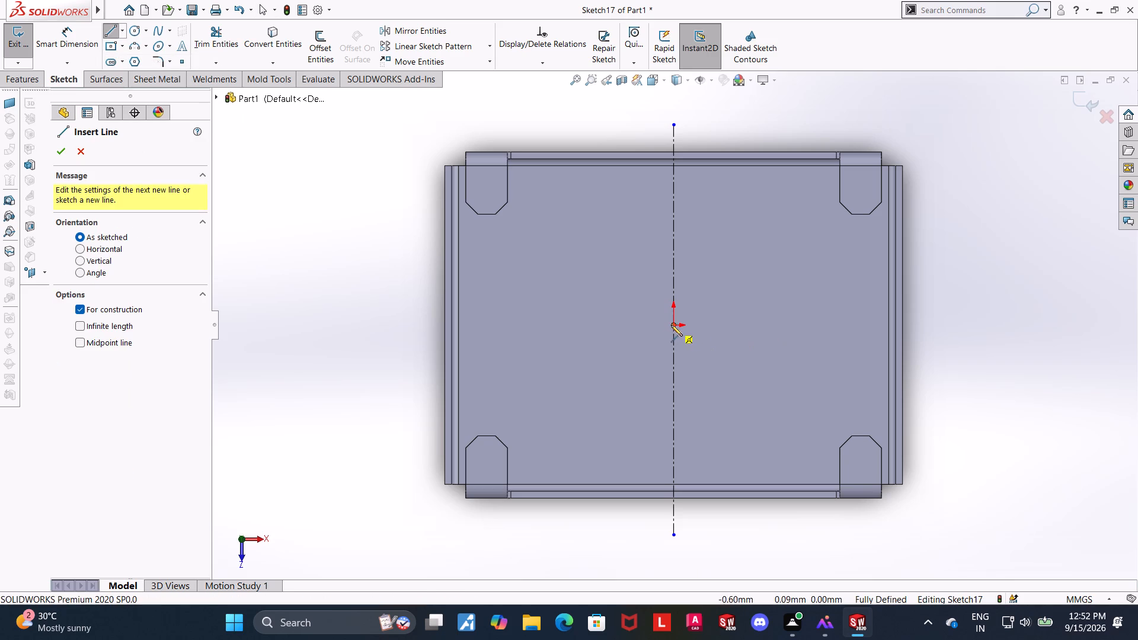
{"action": "left_click", "coordinate": [353, 324]}
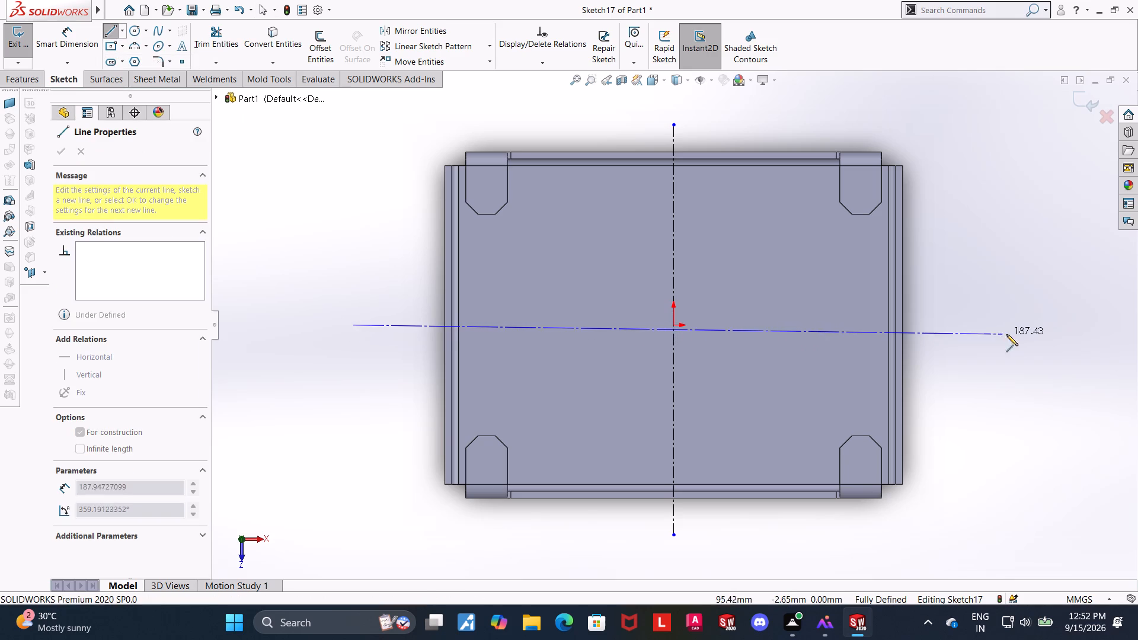
{"action": "left_click", "coordinate": [1022, 327]}
{"action": "key", "text": "Escape"}
{"action": "key", "text": "Escape"}
{"action": "key", "text": "Escape"}
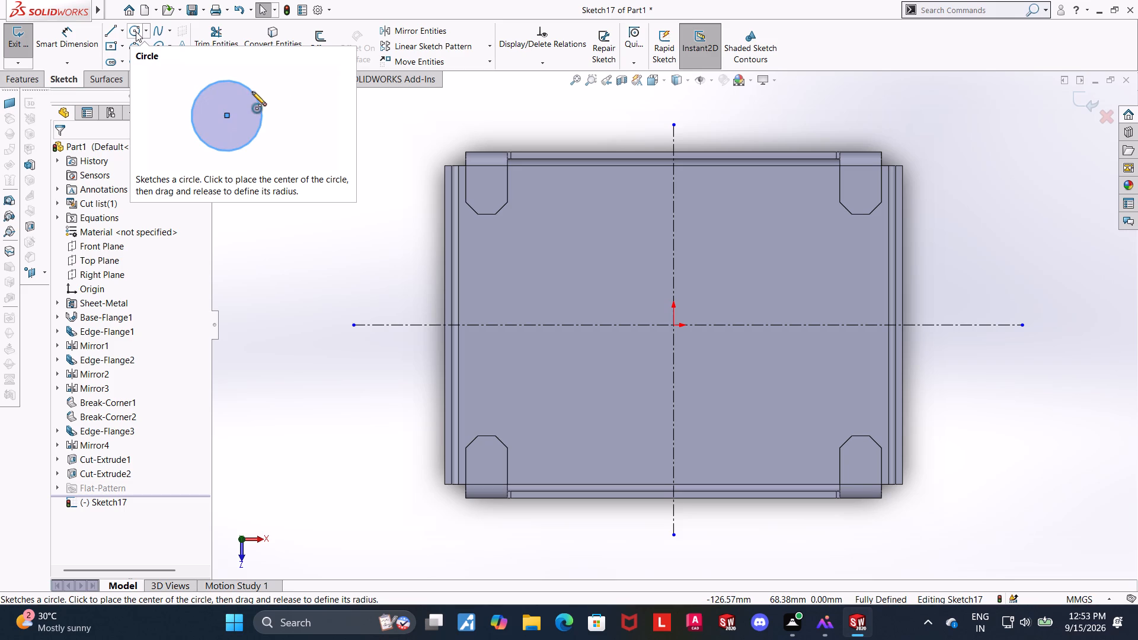
Sketch a circle about 18 mm in diameter, centered about 17 mm right of and 33 mm above the origin.
{"action": "left_click", "coordinate": [132, 28]}
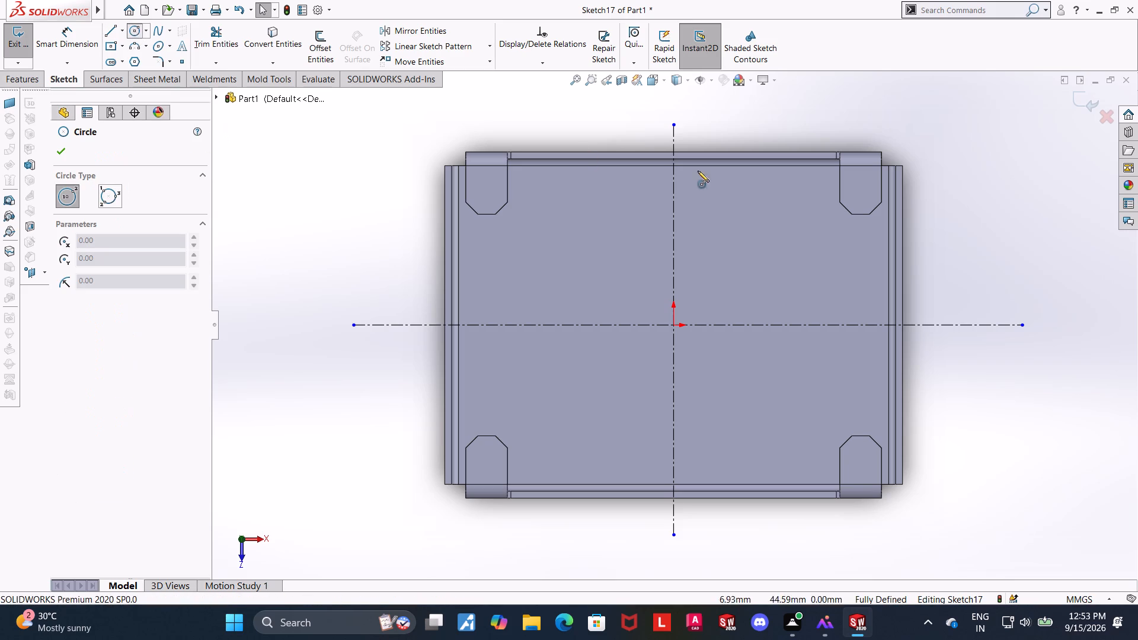
{"action": "left_click", "coordinate": [733, 212]}
{"action": "left_click", "coordinate": [764, 206]}
{"action": "key", "text": "Escape"}
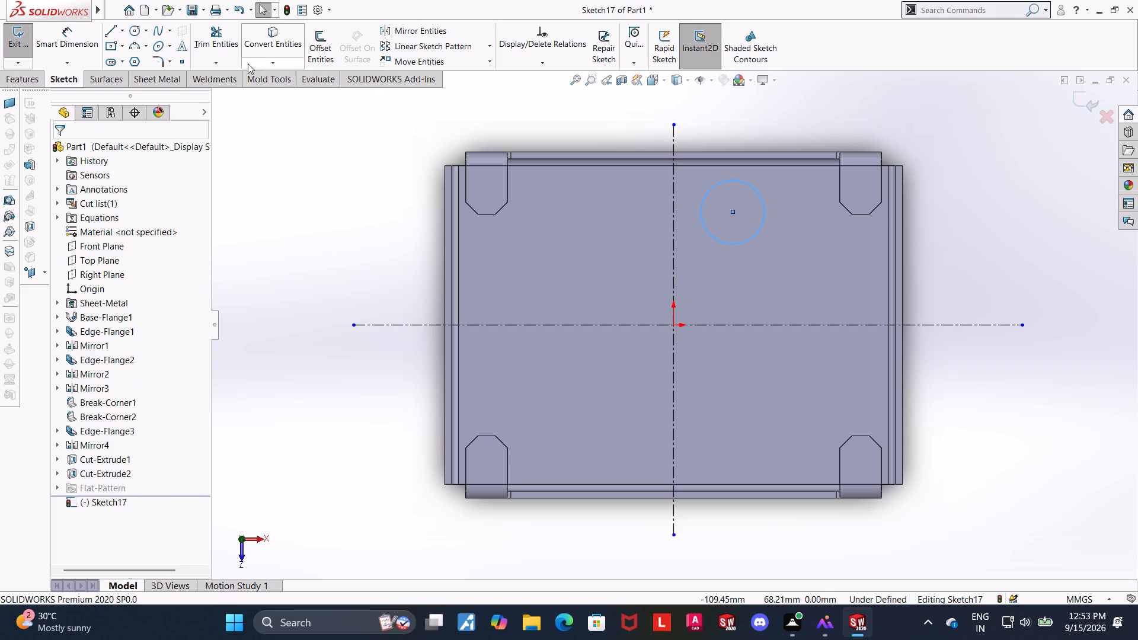
Dimension the circle's diameter as 4 mm.
{"action": "left_click", "coordinate": [90, 37]}
{"action": "left_click", "coordinate": [760, 220]}
{"action": "left_click", "coordinate": [785, 237]}
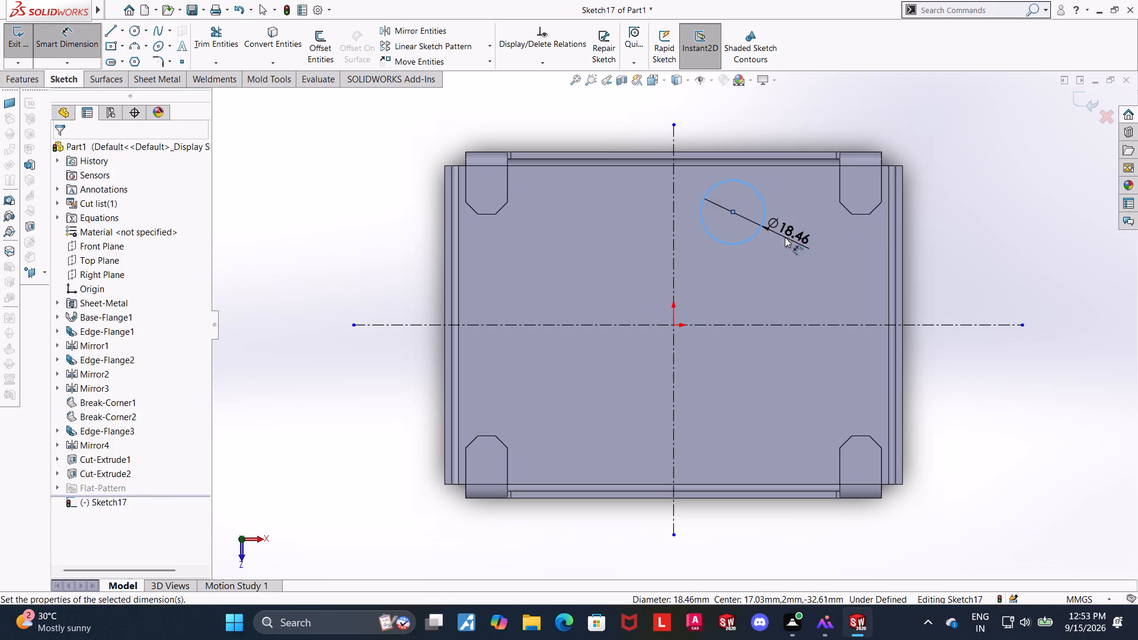
{"action": "key", "text": "5"}
{"action": "key", "text": "BackSpace"}
{"action": "key", "text": "4"}
{"action": "key", "text": "Return"}
{"action": "key", "text": "Escape"}
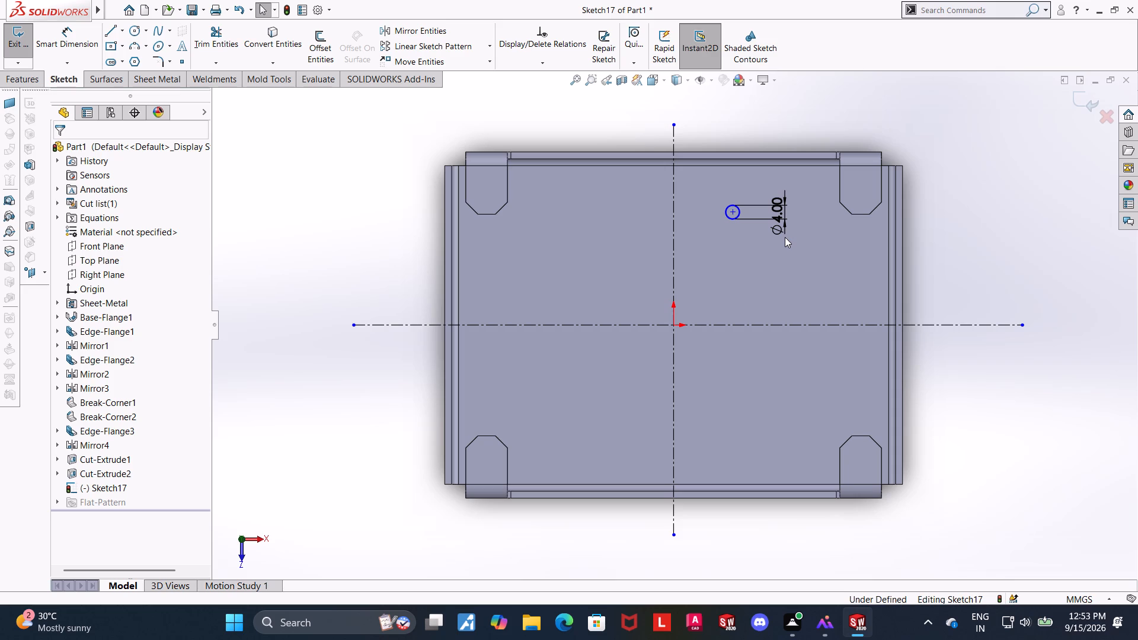
{"action": "key", "text": "Escape"}
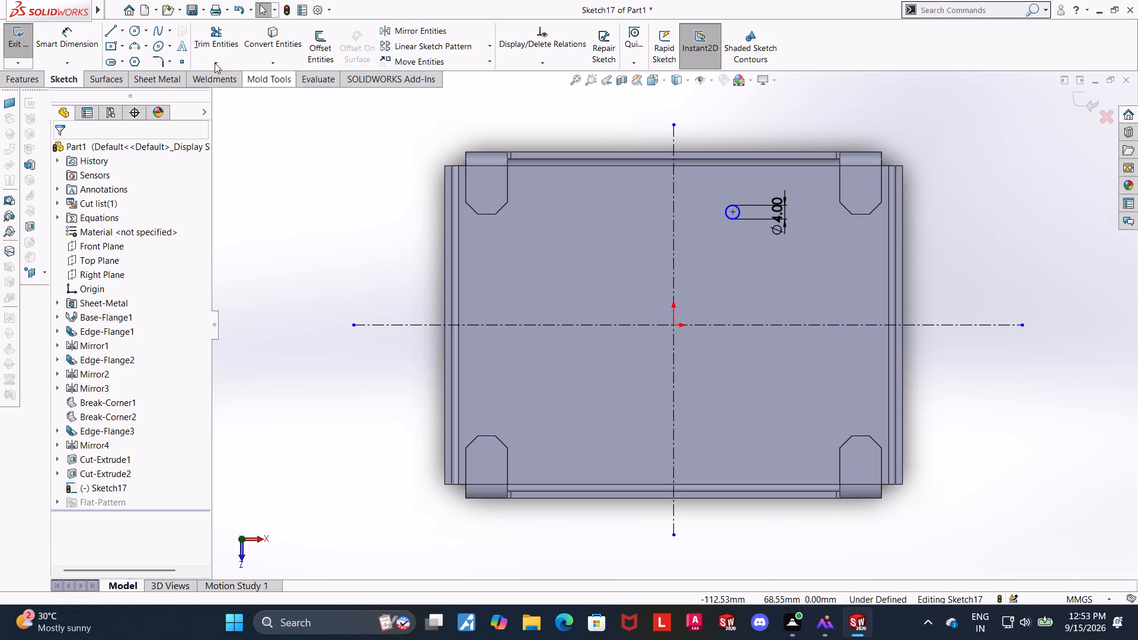
Dimension the distance between the circle's center and the vertical centerline as 20 mm.
{"action": "left_click", "coordinate": [72, 36]}
{"action": "left_click", "coordinate": [734, 213]}
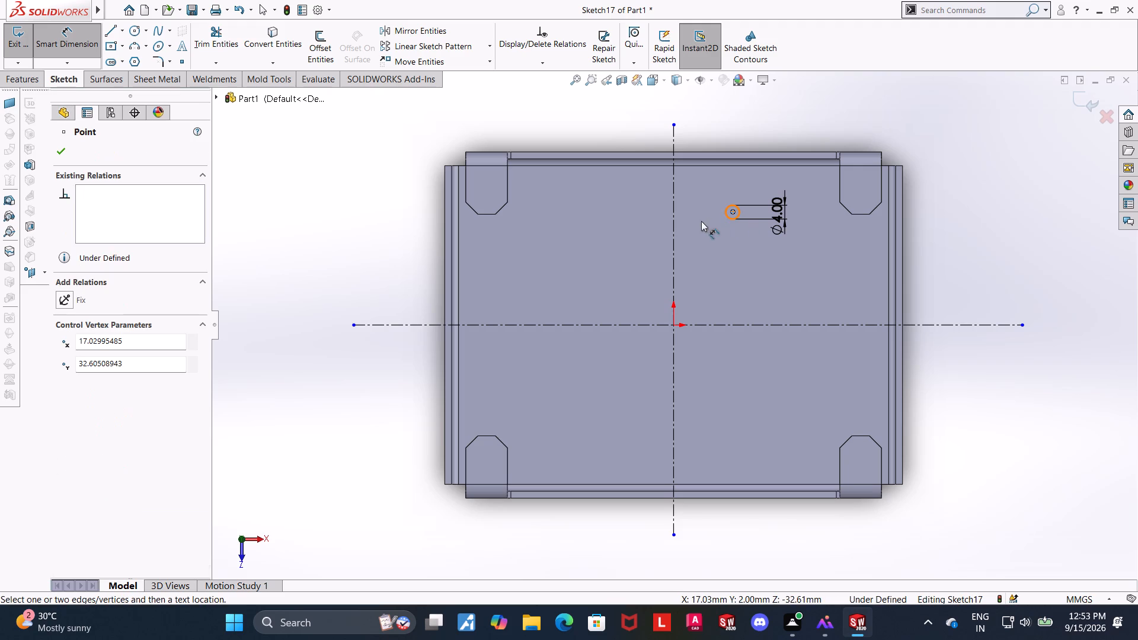
{"action": "left_click", "coordinate": [675, 214]}
{"action": "double_click", "coordinate": [708, 127]}
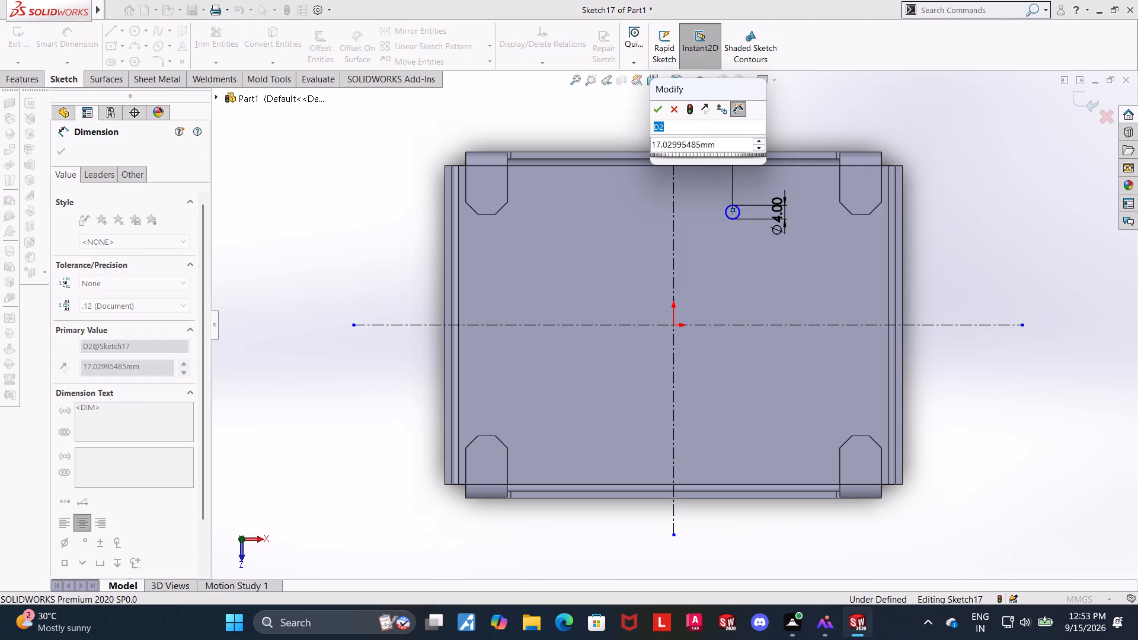
{"action": "type", "text": "20"}
{"action": "key", "text": "Return"}
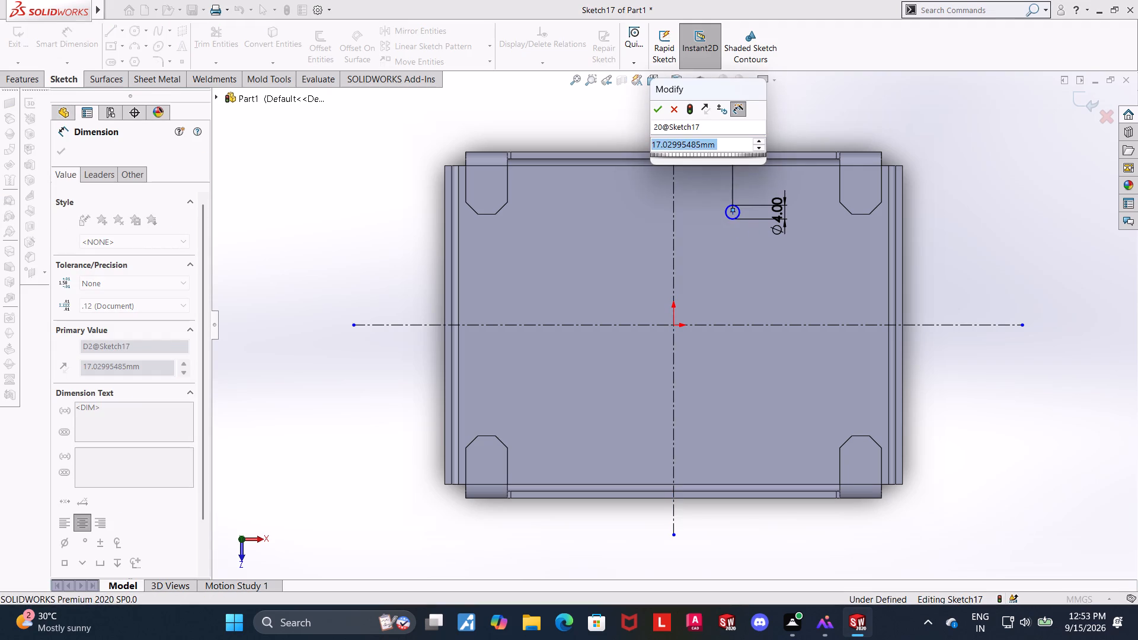
{"action": "type", "text": "20"}
{"action": "key", "text": "Return"}
{"action": "key", "text": "Escape"}
{"action": "key", "text": "Escape"}
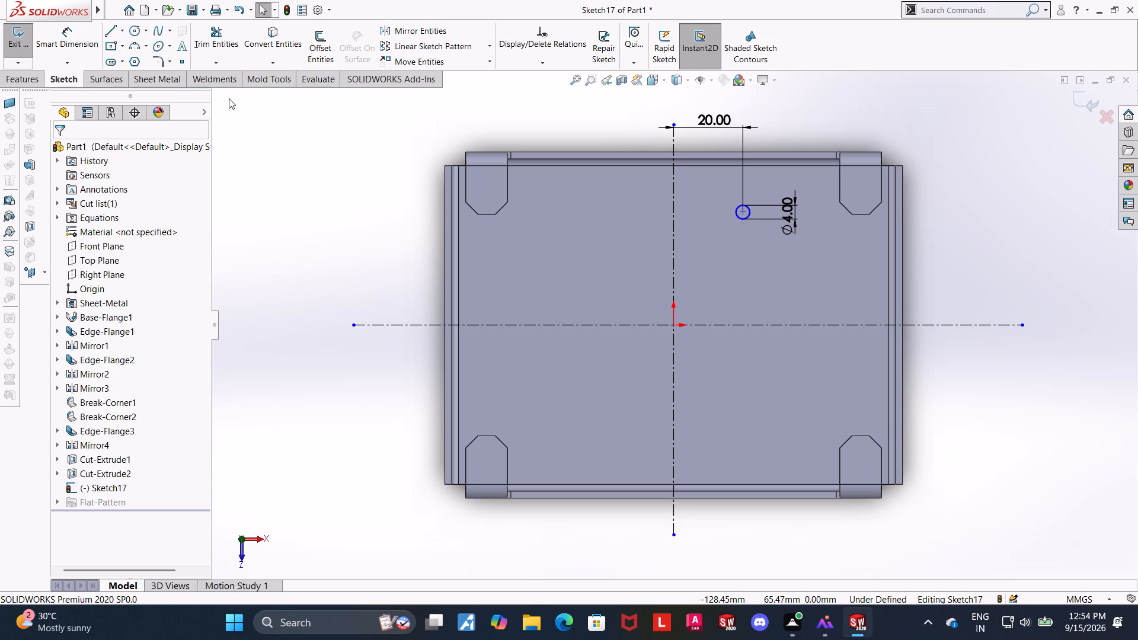
Dimension the distance between the circle's center and the horizontal centerline as 77/2 mm.
{"action": "left_click", "coordinate": [80, 34]}
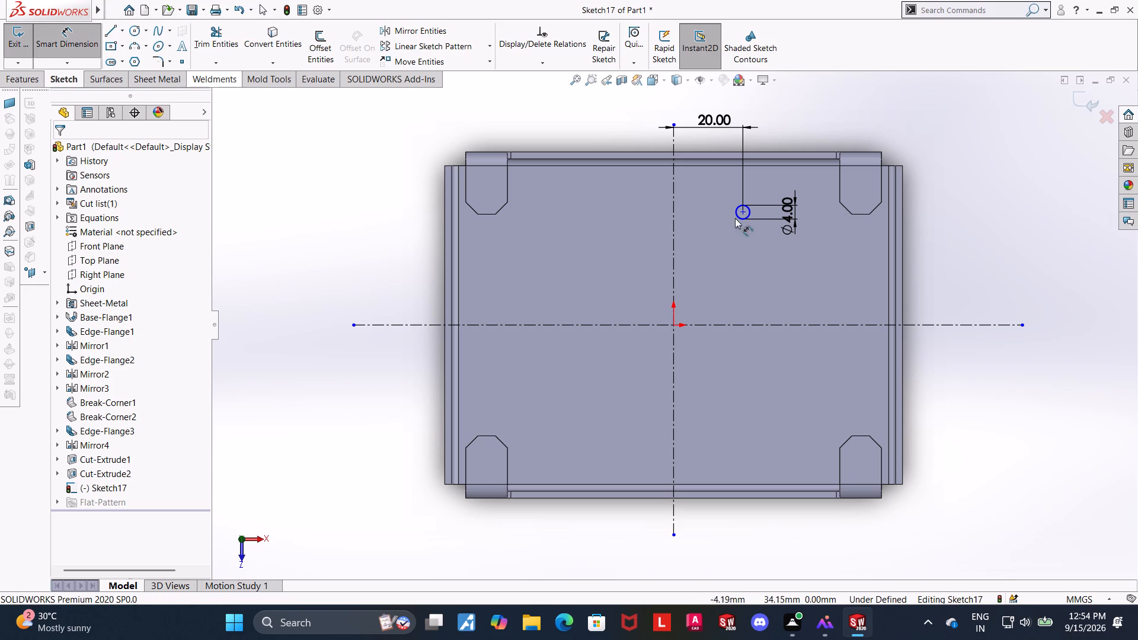
{"action": "left_click", "coordinate": [743, 213]}
{"action": "left_click", "coordinate": [779, 322]}
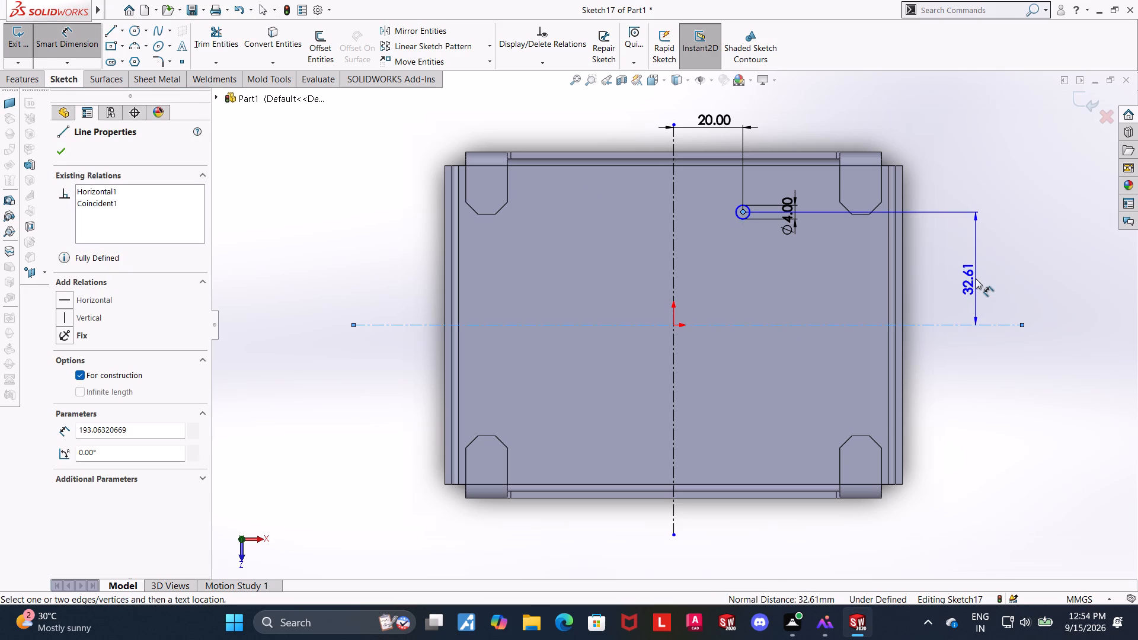
{"action": "left_click", "coordinate": [976, 279]}
{"action": "type", "text": "77/2"}
{"action": "key", "text": "Return"}
{"action": "key", "text": "Escape"}
{"action": "key", "text": "Escape"}
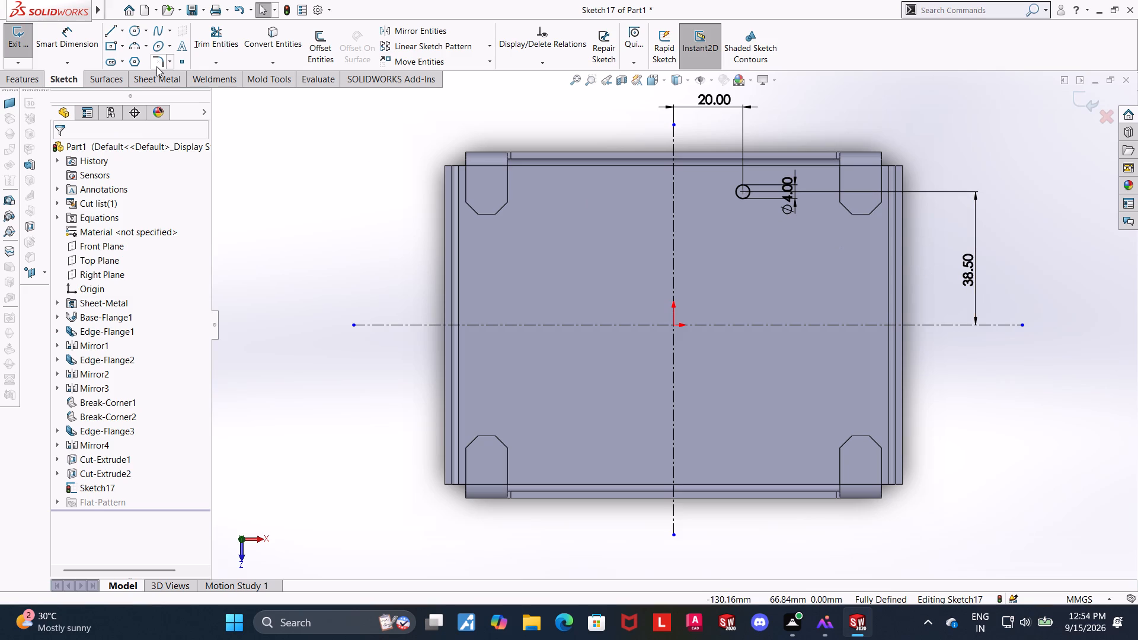
Linearly pattern the 4 mm circle along the reversed X-axis direction with 40 mm spacing and 2 instances.
{"action": "left_click", "coordinate": [487, 49]}
{"action": "left_click", "coordinate": [423, 65]}
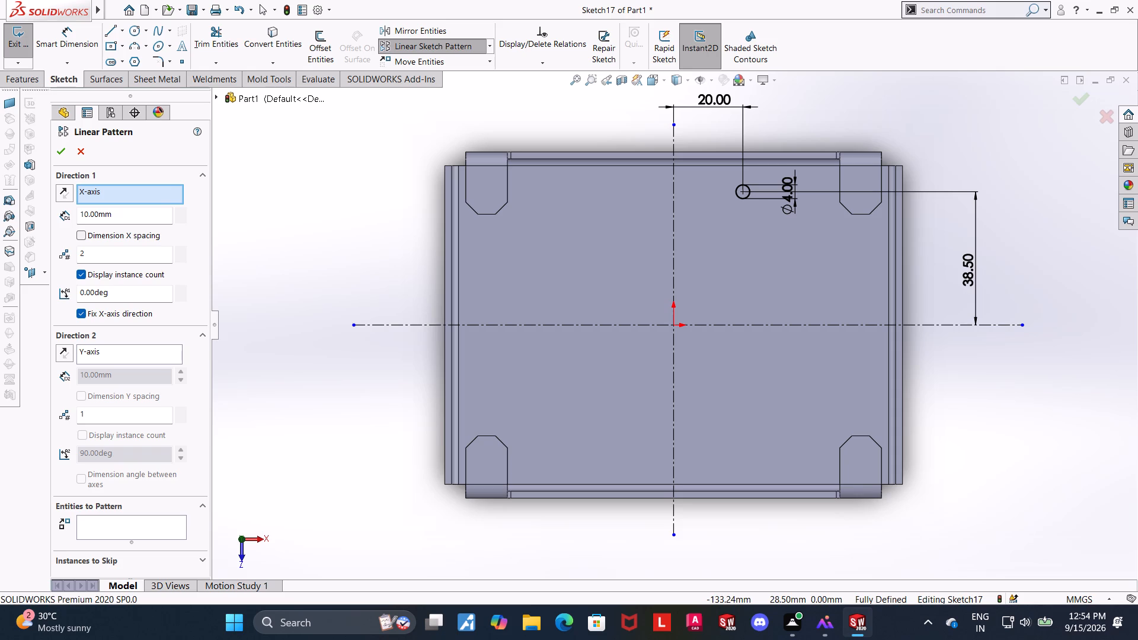
{"action": "left_click_drag", "start_coordinate": [124, 215], "coordinate": [72, 213]}
{"action": "left_click_drag", "start_coordinate": [72, 213], "coordinate": [63, 213]}
{"action": "type", "text": "40"}
{"action": "key", "text": "Return"}
{"action": "scroll", "coordinate": [146, 344], "scroll_direction": "down", "scroll_amount": 3}
{"action": "left_click", "coordinate": [133, 520]}
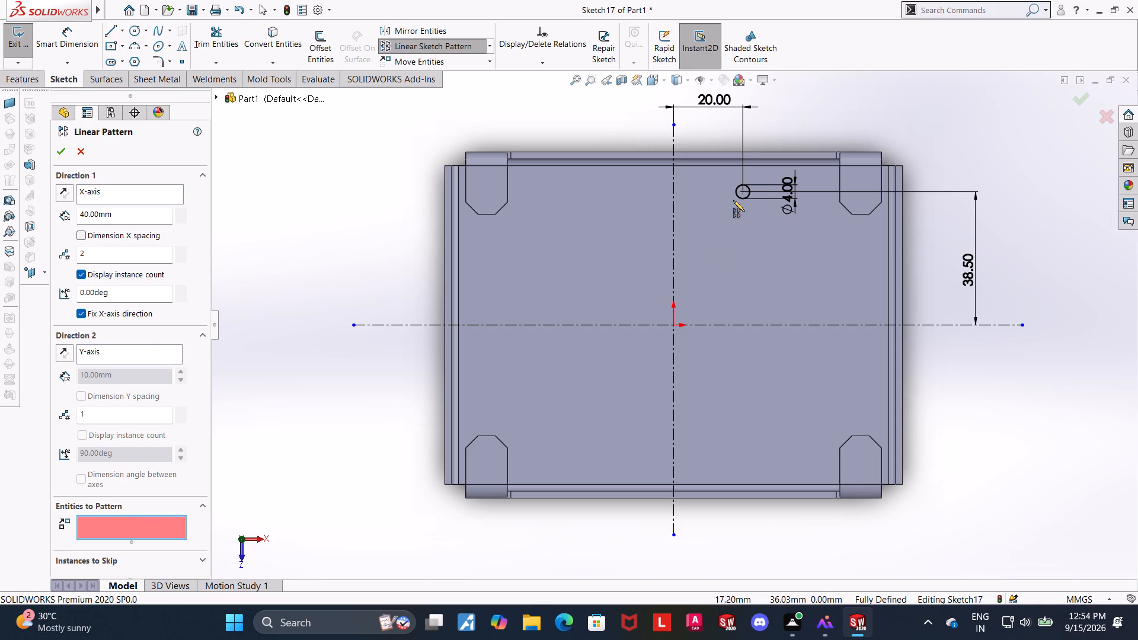
{"action": "left_click", "coordinate": [739, 198]}
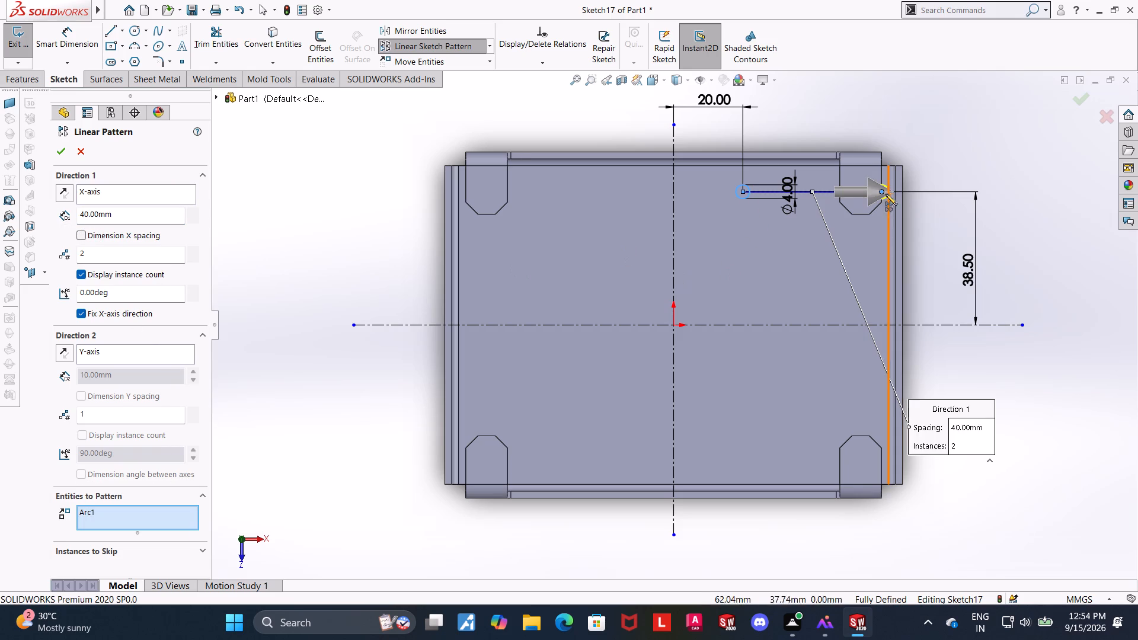
{"action": "scroll", "coordinate": [107, 498], "scroll_direction": "up", "scroll_amount": 1}
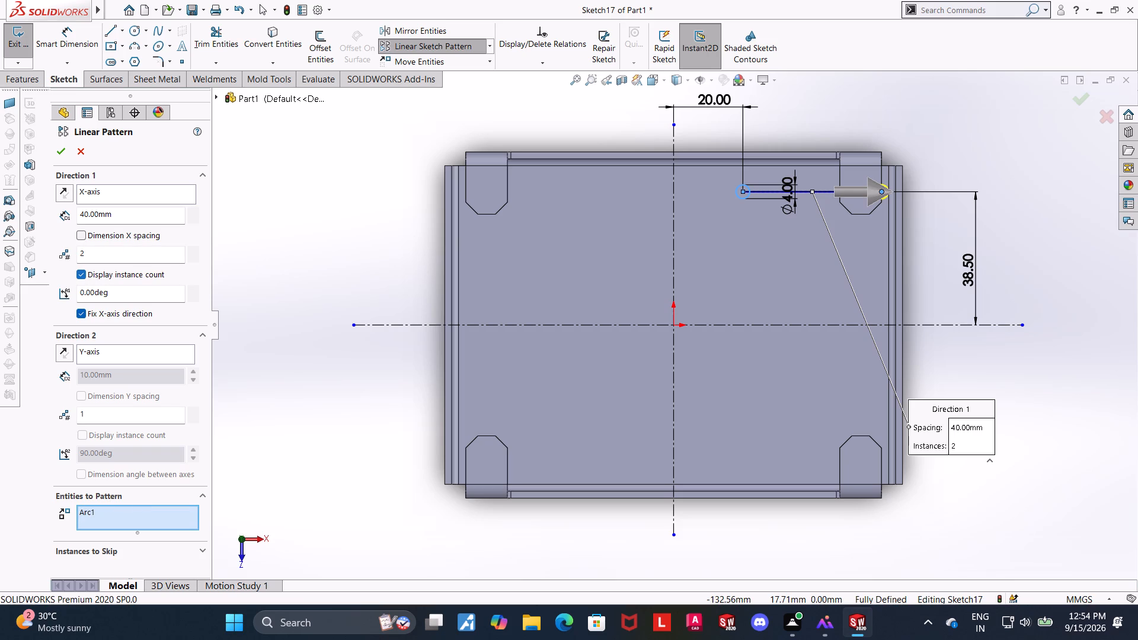
{"action": "left_click", "coordinate": [868, 190]}
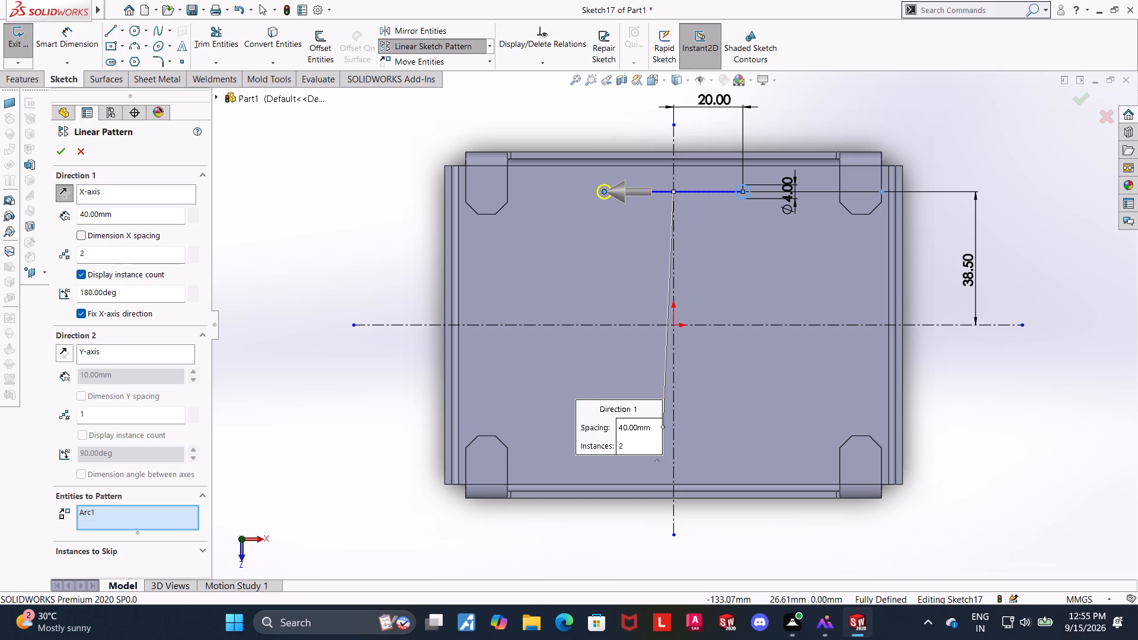
{"action": "left_click", "coordinate": [66, 148]}
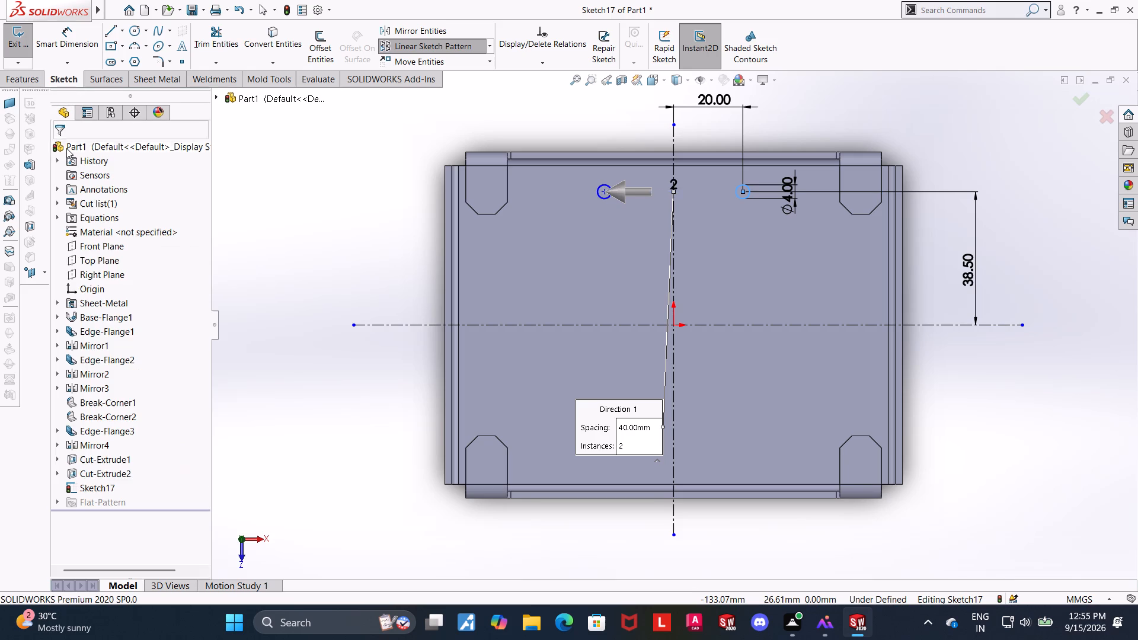
{"action": "left_click", "coordinate": [353, 239]}
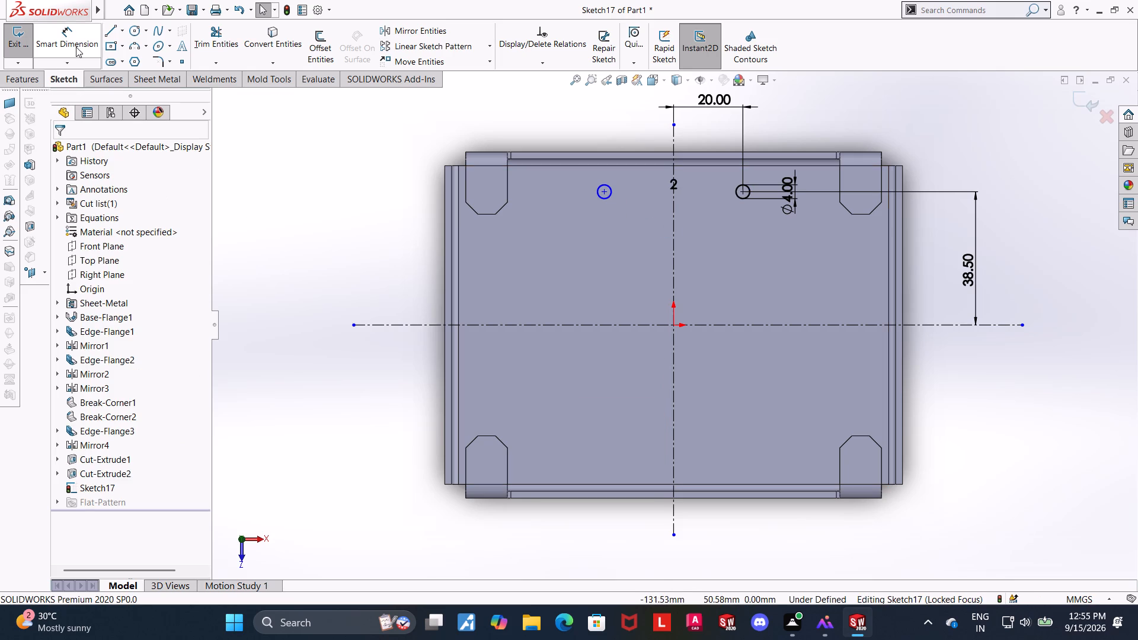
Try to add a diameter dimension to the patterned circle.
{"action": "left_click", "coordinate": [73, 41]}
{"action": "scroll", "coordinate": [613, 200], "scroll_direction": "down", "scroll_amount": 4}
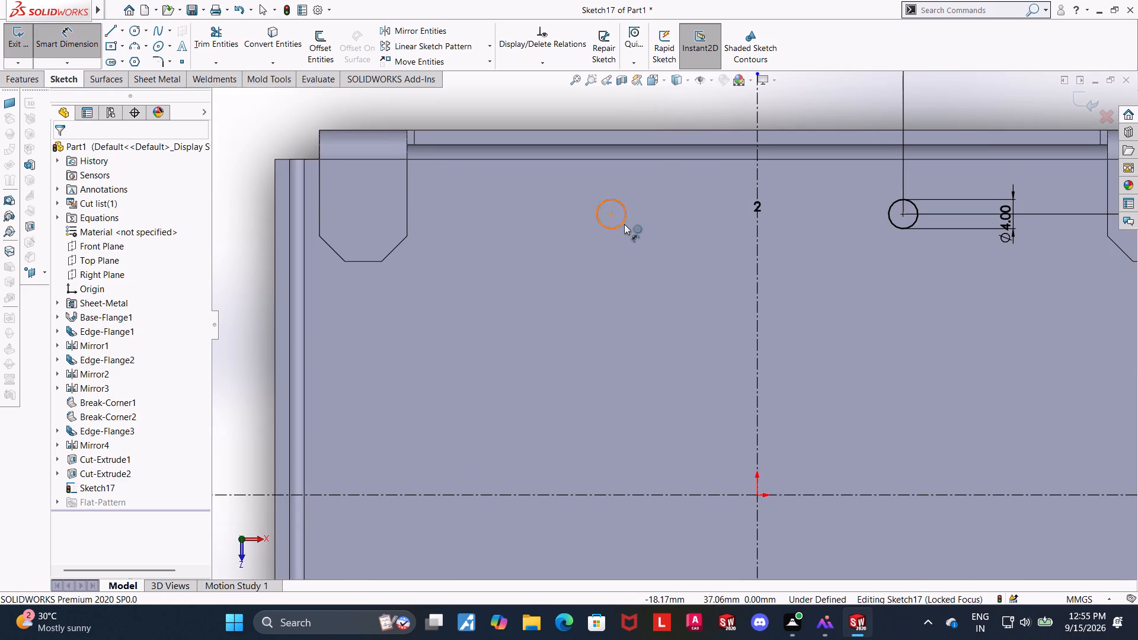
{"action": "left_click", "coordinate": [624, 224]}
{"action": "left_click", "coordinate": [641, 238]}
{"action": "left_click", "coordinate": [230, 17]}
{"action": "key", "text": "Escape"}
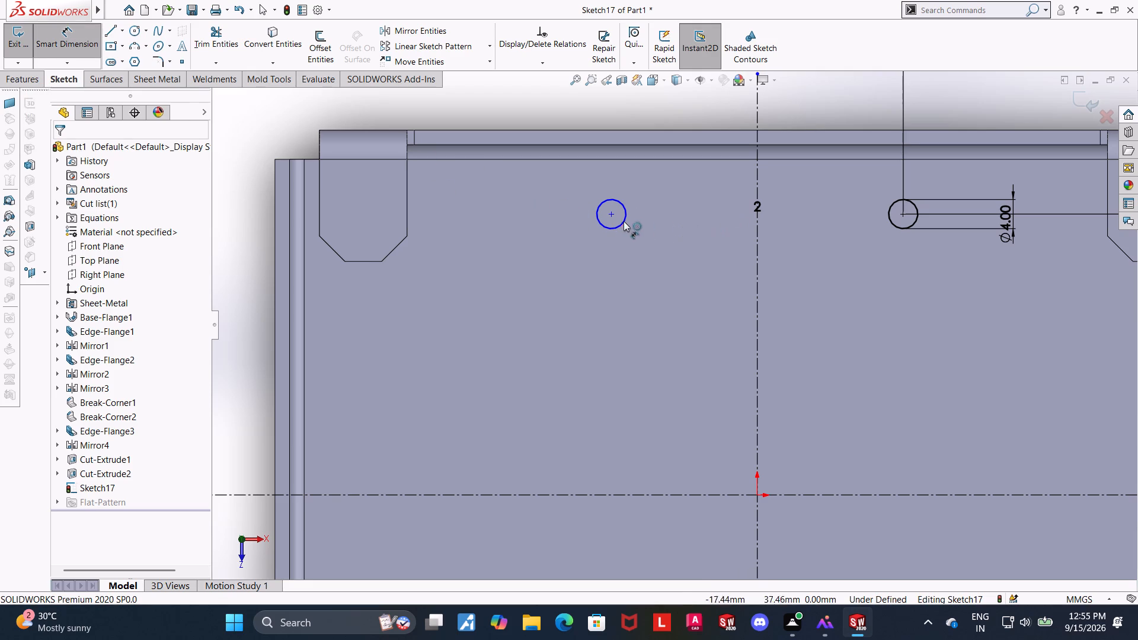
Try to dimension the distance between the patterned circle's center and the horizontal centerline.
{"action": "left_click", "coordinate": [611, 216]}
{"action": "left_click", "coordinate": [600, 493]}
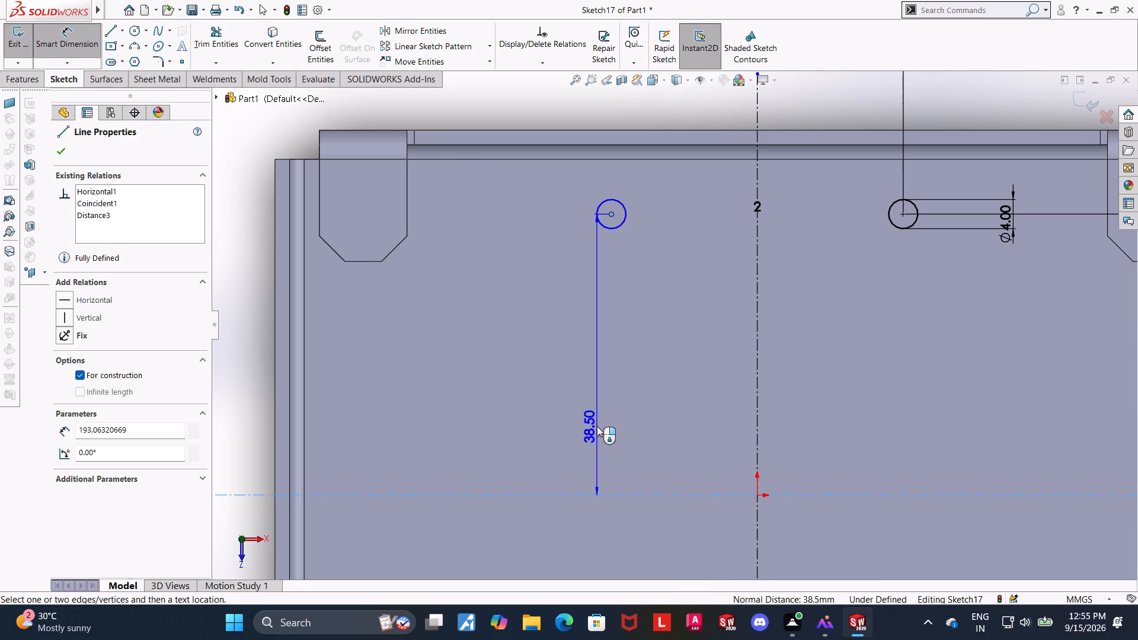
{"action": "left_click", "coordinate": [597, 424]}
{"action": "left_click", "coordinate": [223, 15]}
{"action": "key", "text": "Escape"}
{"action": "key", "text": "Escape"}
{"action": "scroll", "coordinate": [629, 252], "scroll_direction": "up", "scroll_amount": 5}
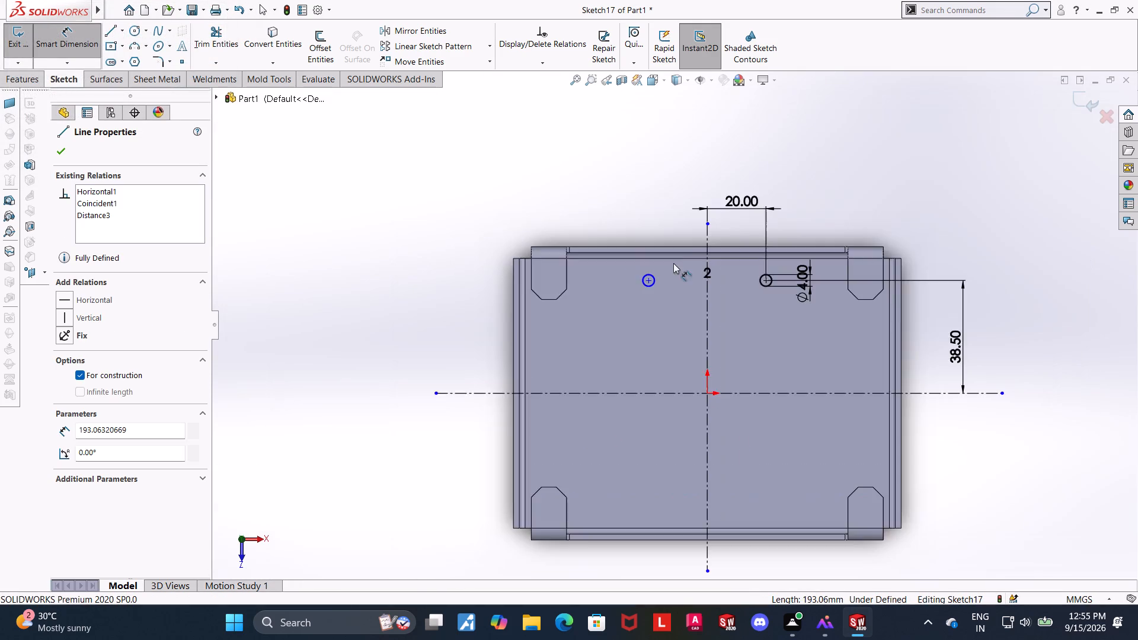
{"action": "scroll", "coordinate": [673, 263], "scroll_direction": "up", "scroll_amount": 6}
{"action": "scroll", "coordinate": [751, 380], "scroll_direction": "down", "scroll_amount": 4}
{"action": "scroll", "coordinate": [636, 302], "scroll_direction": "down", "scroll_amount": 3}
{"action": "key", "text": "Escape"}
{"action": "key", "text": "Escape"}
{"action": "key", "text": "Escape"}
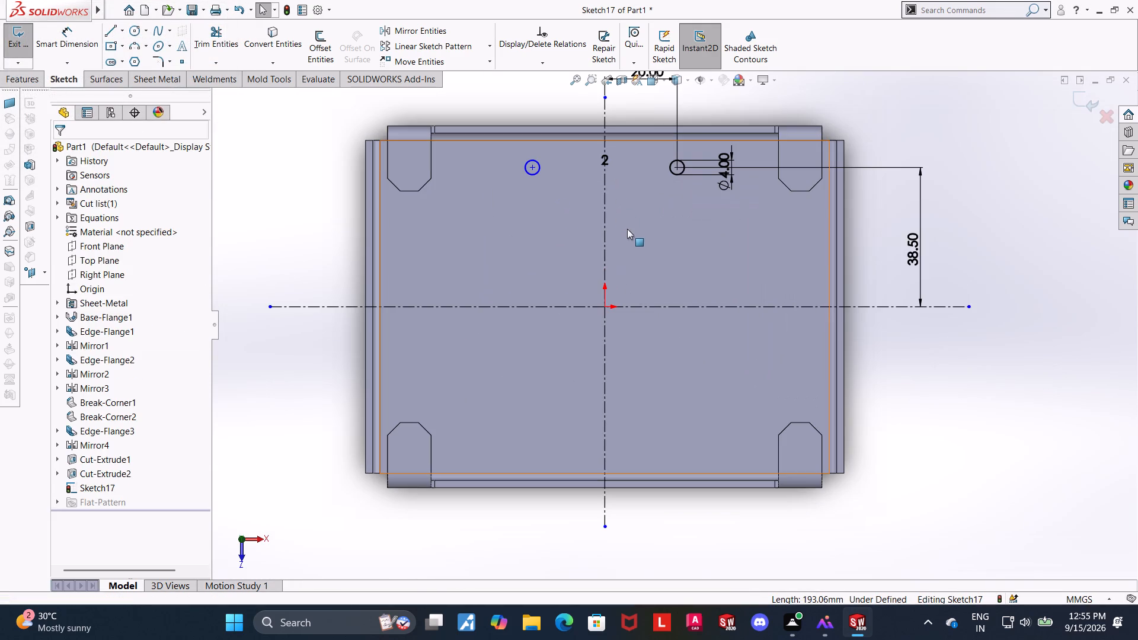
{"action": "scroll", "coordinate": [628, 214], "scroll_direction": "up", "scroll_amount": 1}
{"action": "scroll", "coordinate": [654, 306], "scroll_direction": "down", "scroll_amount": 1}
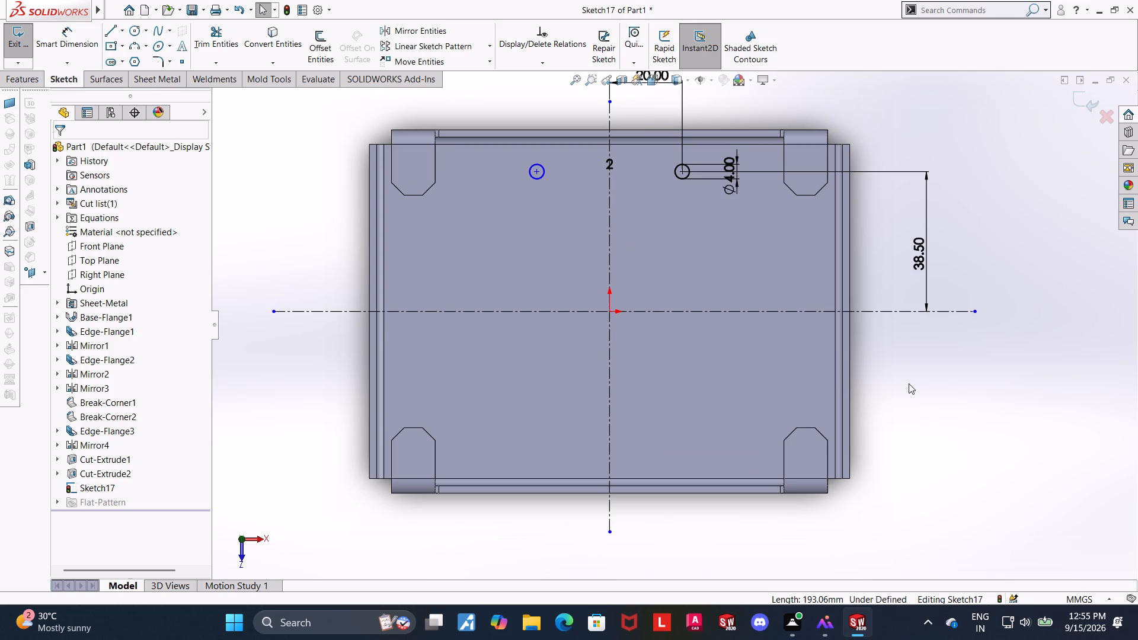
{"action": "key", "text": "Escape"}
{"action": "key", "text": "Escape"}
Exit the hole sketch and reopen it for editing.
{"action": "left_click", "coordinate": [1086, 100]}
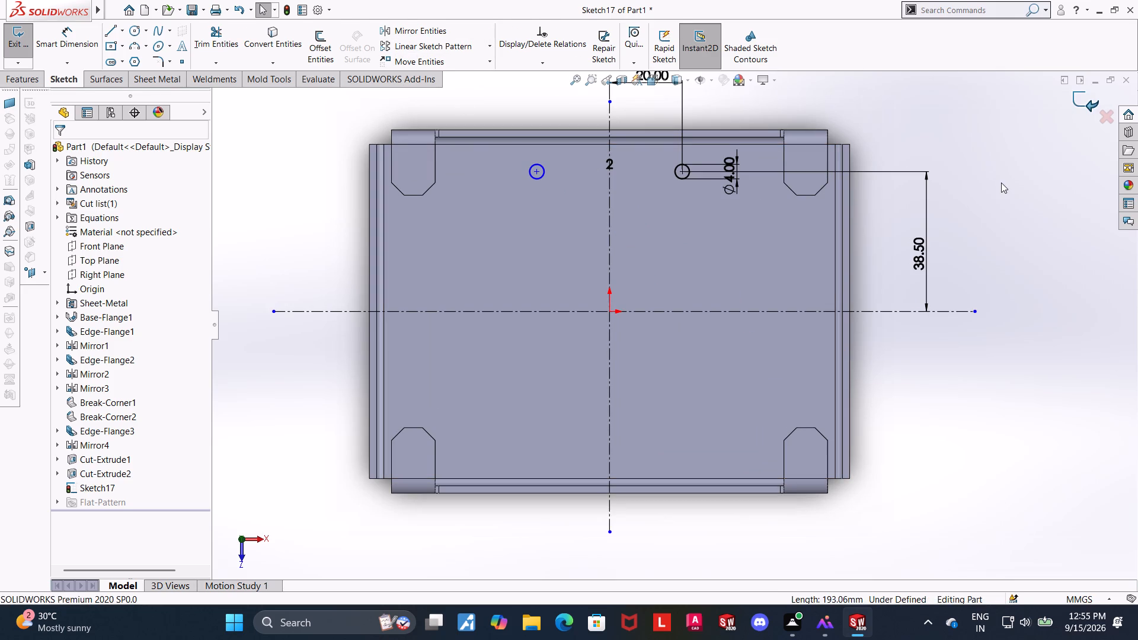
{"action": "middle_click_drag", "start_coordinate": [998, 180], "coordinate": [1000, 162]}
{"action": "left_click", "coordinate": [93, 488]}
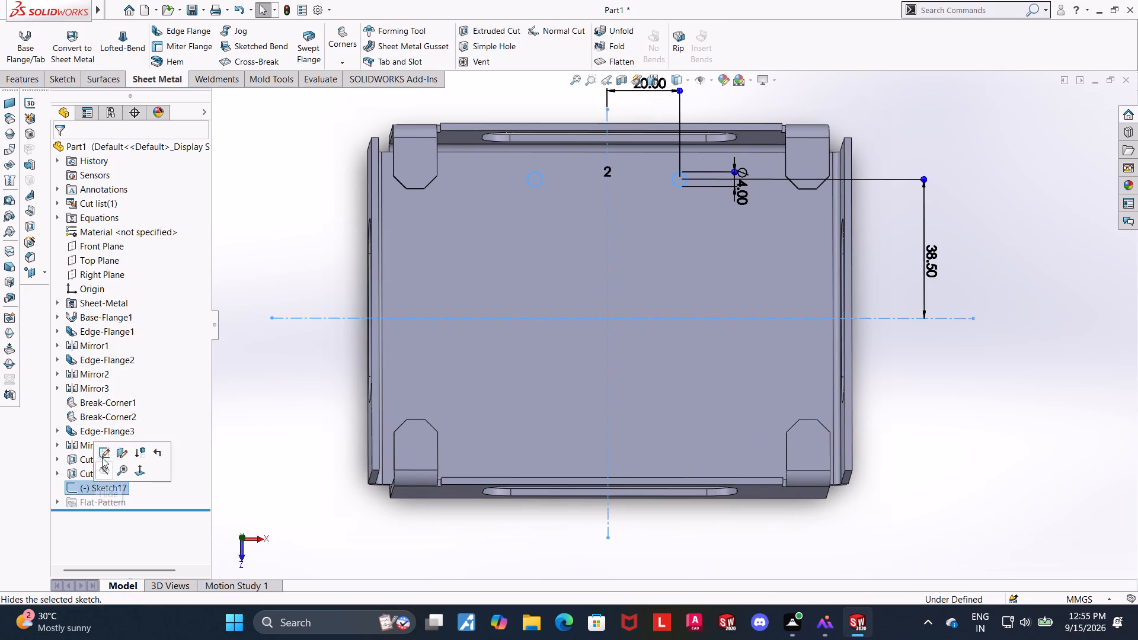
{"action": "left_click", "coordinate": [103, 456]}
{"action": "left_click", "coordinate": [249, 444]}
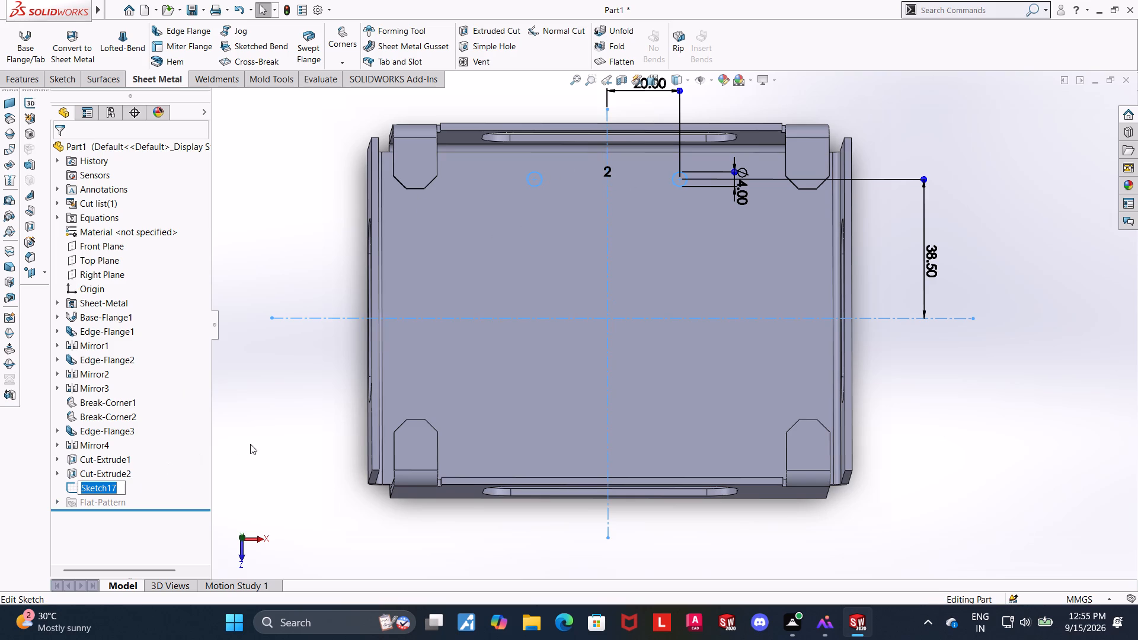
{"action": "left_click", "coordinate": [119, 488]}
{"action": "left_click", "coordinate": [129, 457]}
Mirror both 4 mm circles about the horizontal centerline, keeping the originals.
{"action": "scroll", "coordinate": [699, 159], "scroll_direction": "down", "scroll_amount": 3}
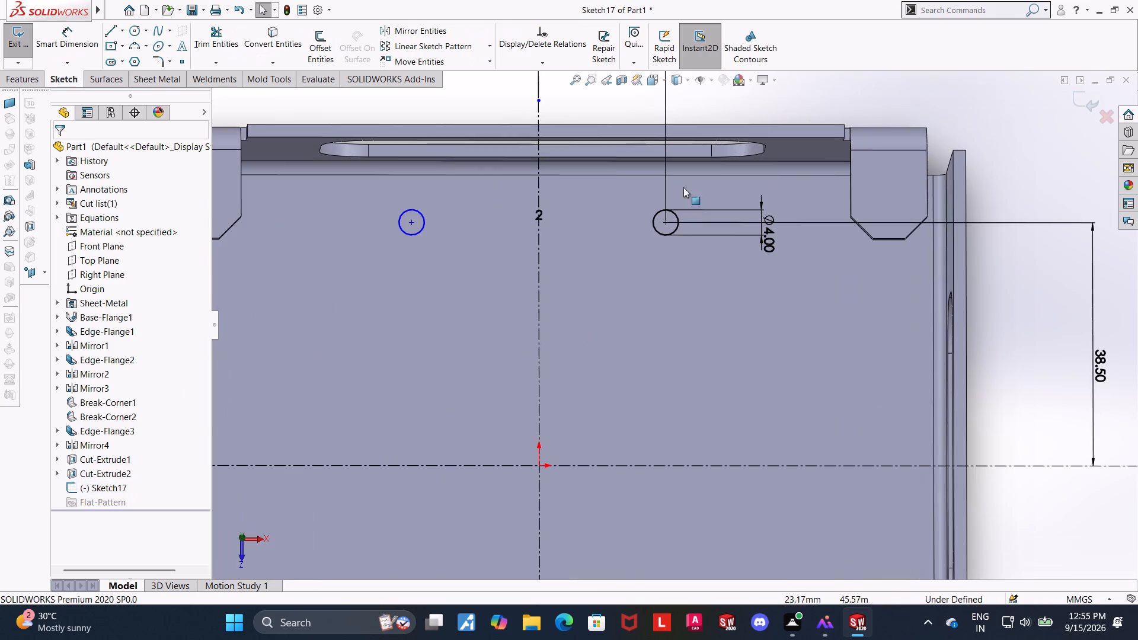
{"action": "key", "text": "Escape"}
{"action": "left_click", "coordinate": [411, 31]}
{"action": "left_click", "coordinate": [659, 231]}
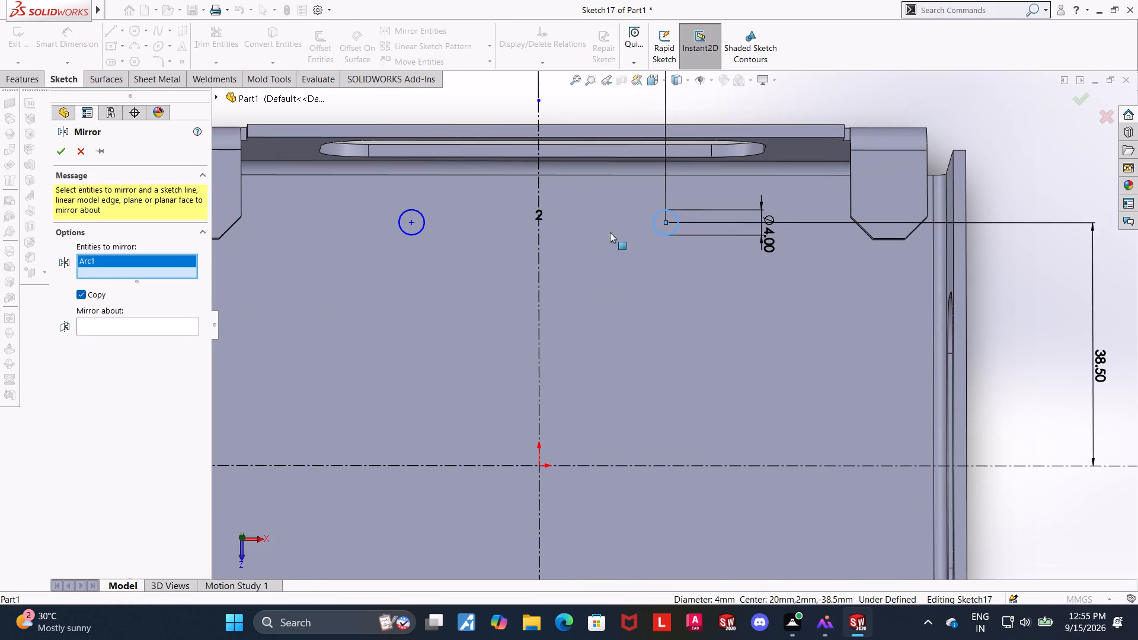
{"action": "left_click", "coordinate": [423, 229], "text": "ctrl"}
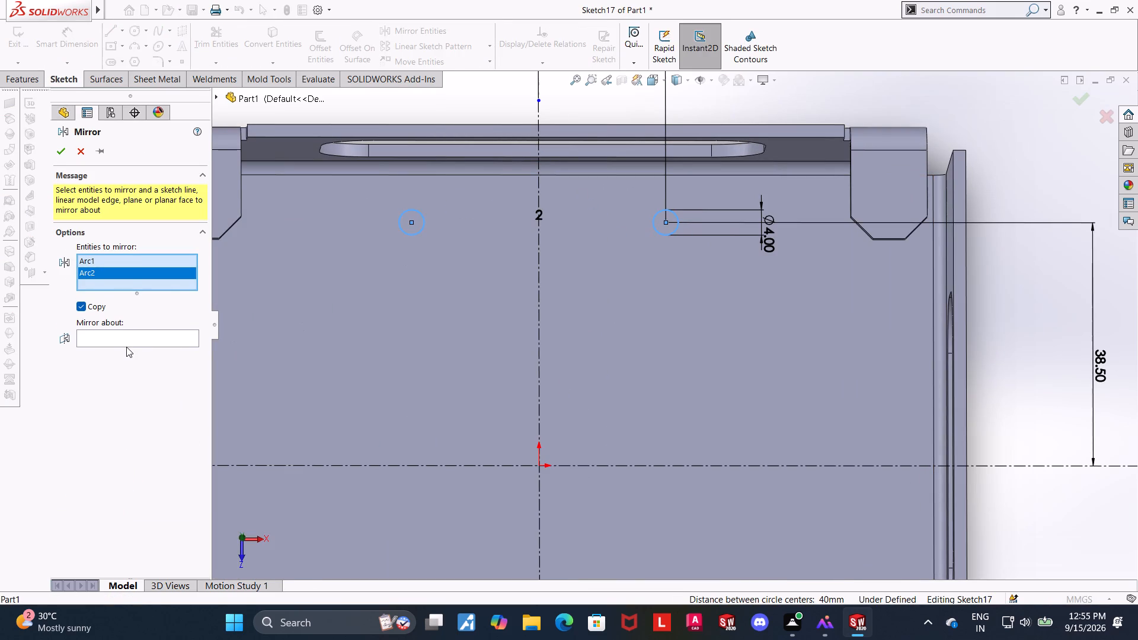
{"action": "left_click", "coordinate": [127, 341]}
{"action": "scroll", "coordinate": [346, 332], "scroll_direction": "up", "scroll_amount": 1}
{"action": "left_click", "coordinate": [481, 441]}
{"action": "scroll", "coordinate": [488, 437], "scroll_direction": "up", "scroll_amount": 5}
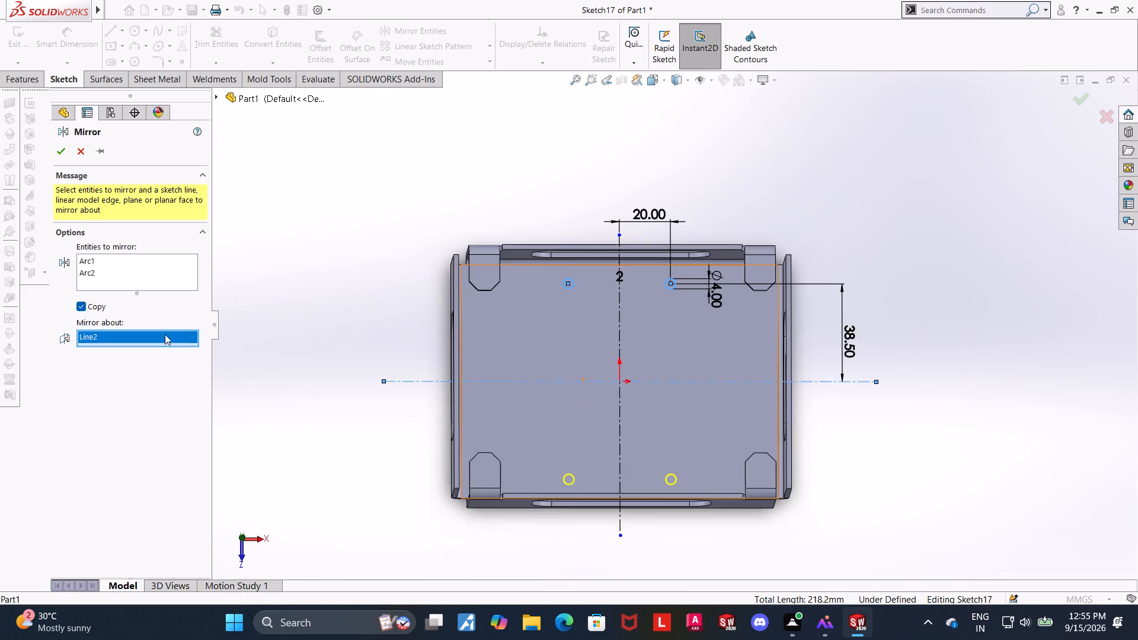
{"action": "left_click", "coordinate": [55, 153]}
{"action": "left_click", "coordinate": [985, 402]}
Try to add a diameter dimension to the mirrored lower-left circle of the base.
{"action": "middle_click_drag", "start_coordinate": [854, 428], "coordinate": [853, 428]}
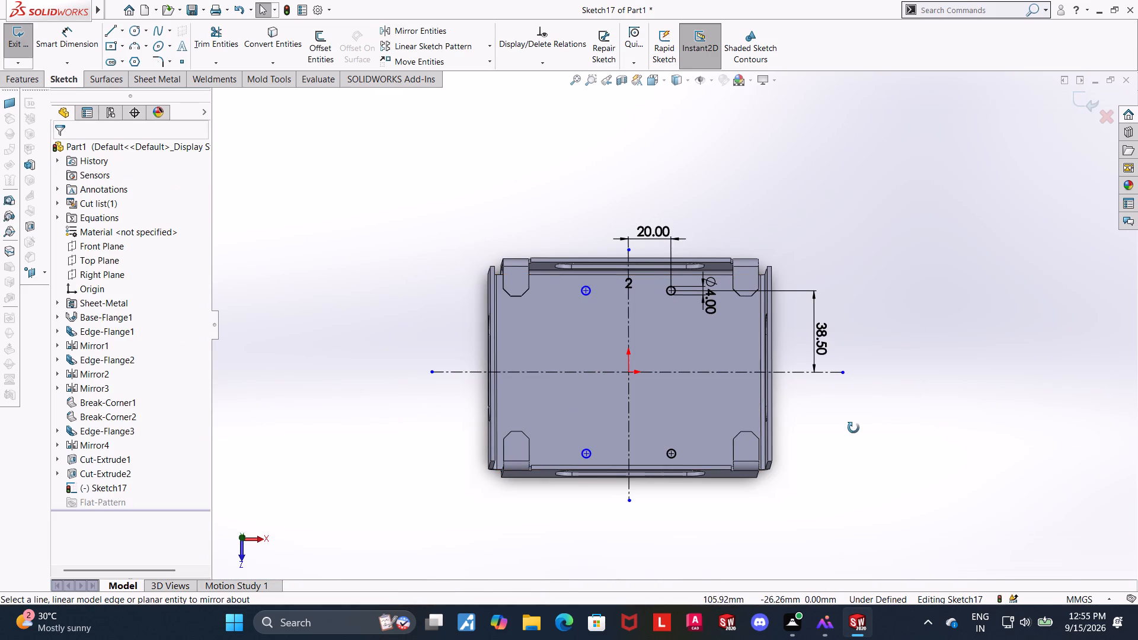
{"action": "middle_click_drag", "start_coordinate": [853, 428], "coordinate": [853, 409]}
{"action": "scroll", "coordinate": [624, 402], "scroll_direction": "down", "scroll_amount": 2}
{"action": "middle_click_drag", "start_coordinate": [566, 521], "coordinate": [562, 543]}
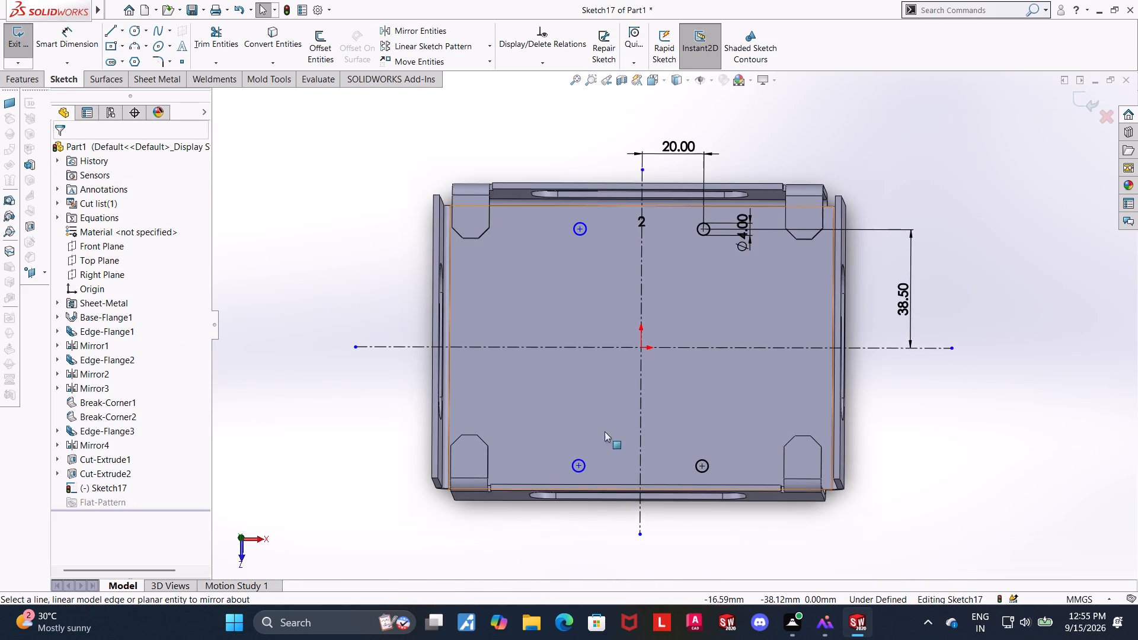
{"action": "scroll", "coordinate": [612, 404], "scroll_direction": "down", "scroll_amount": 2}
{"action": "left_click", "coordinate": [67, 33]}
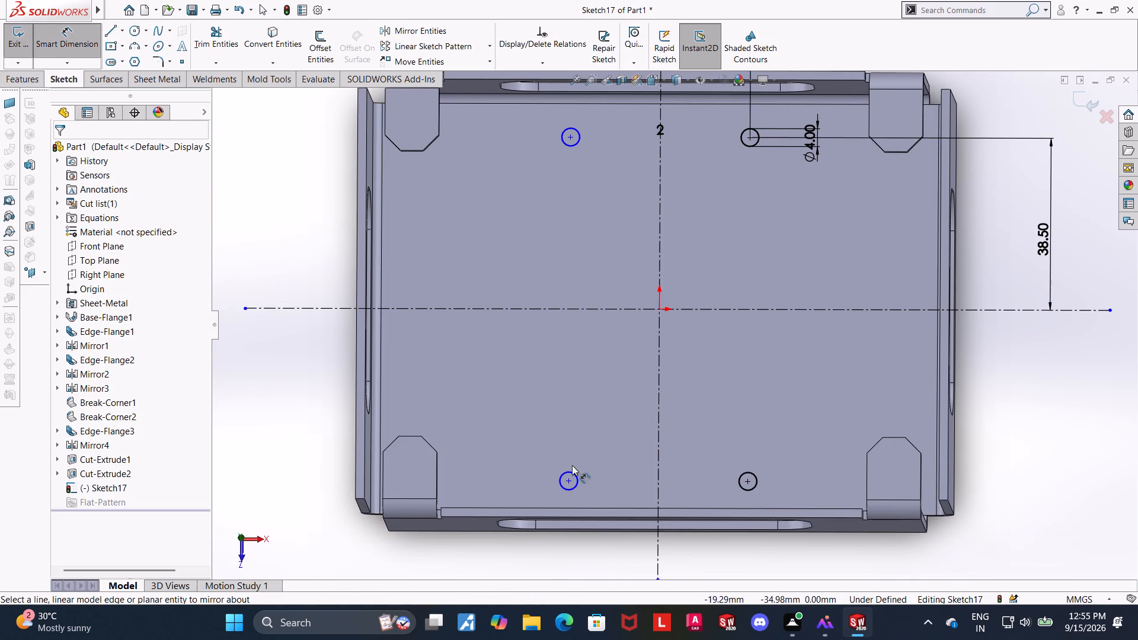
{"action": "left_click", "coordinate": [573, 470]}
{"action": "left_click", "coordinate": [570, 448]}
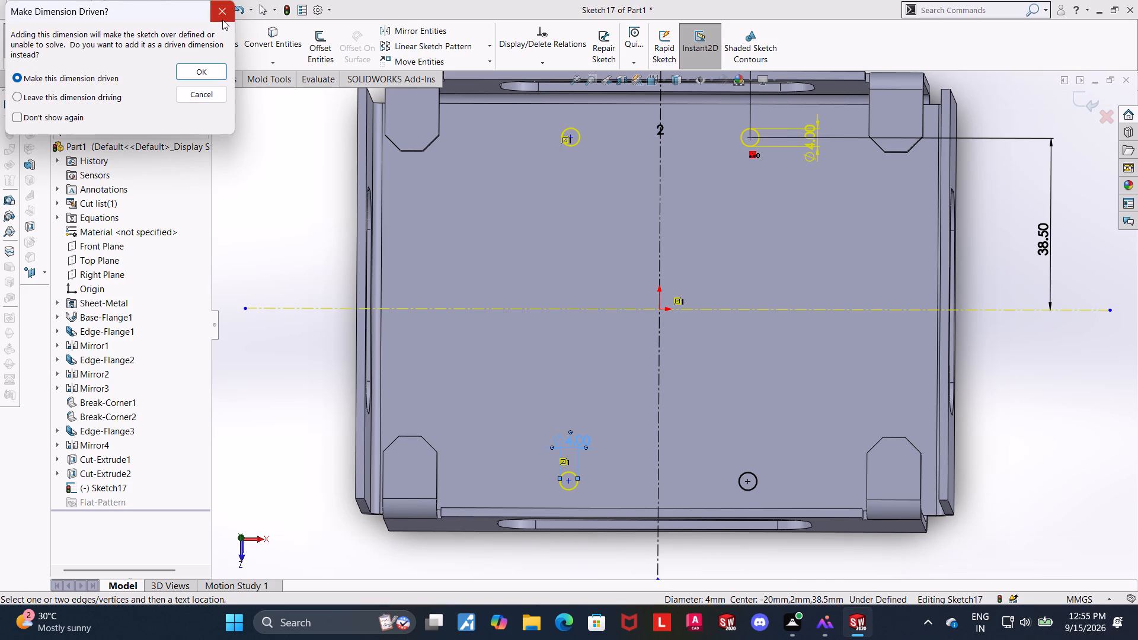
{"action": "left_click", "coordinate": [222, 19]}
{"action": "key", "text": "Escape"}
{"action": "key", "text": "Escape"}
Dimension the distance between the mirrored lower-left circle's center and the vertical centerline as 20 mm.
{"action": "left_click", "coordinate": [69, 39]}
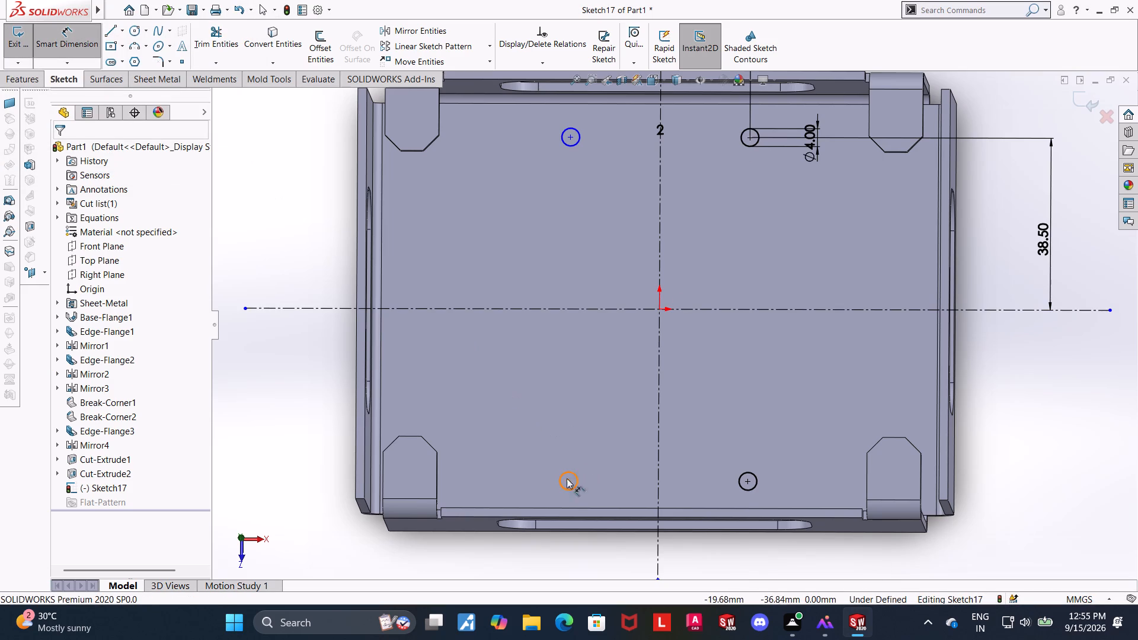
{"action": "left_click", "coordinate": [570, 483]}
{"action": "left_click", "coordinate": [660, 462]}
{"action": "left_click", "coordinate": [594, 419]}
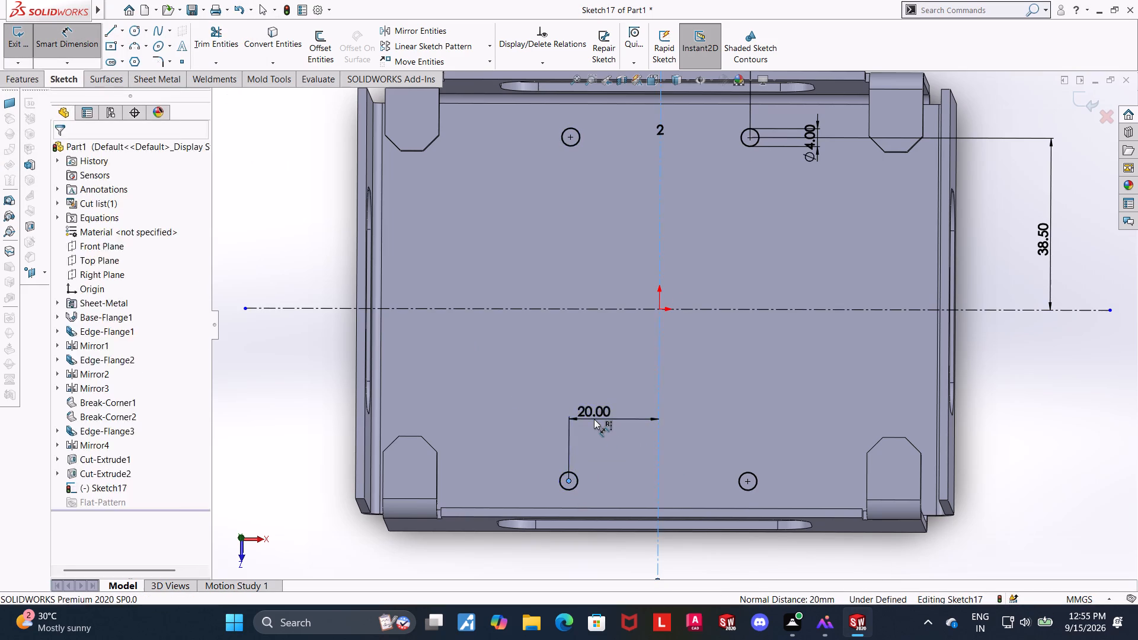
{"action": "left_click", "coordinate": [541, 401]}
{"action": "key", "text": "Escape"}
{"action": "key", "text": "Escape"}
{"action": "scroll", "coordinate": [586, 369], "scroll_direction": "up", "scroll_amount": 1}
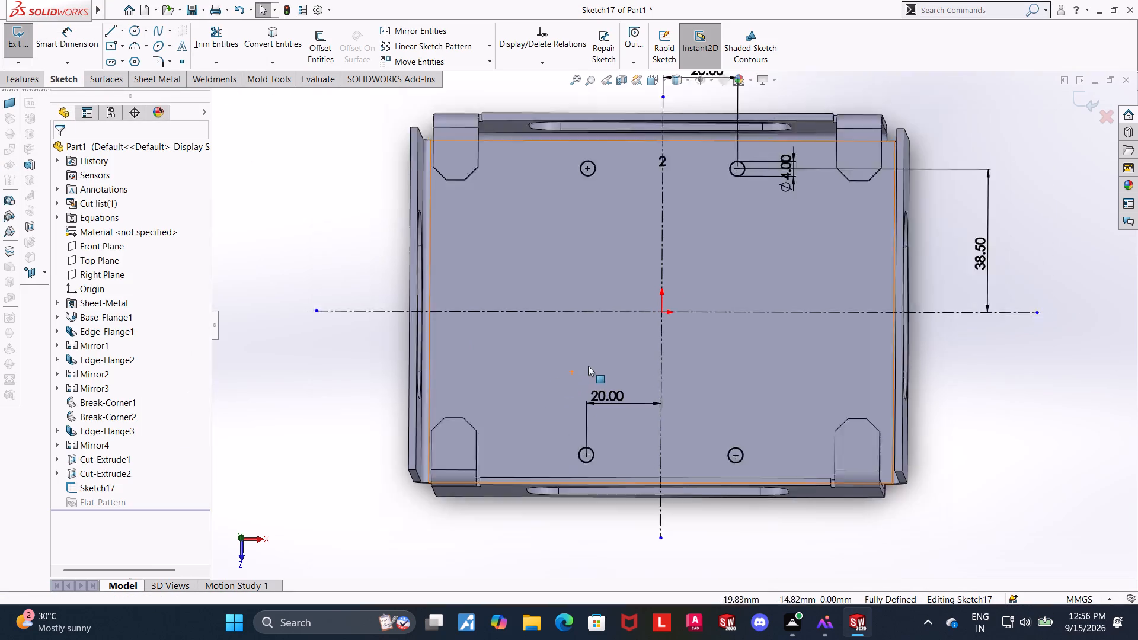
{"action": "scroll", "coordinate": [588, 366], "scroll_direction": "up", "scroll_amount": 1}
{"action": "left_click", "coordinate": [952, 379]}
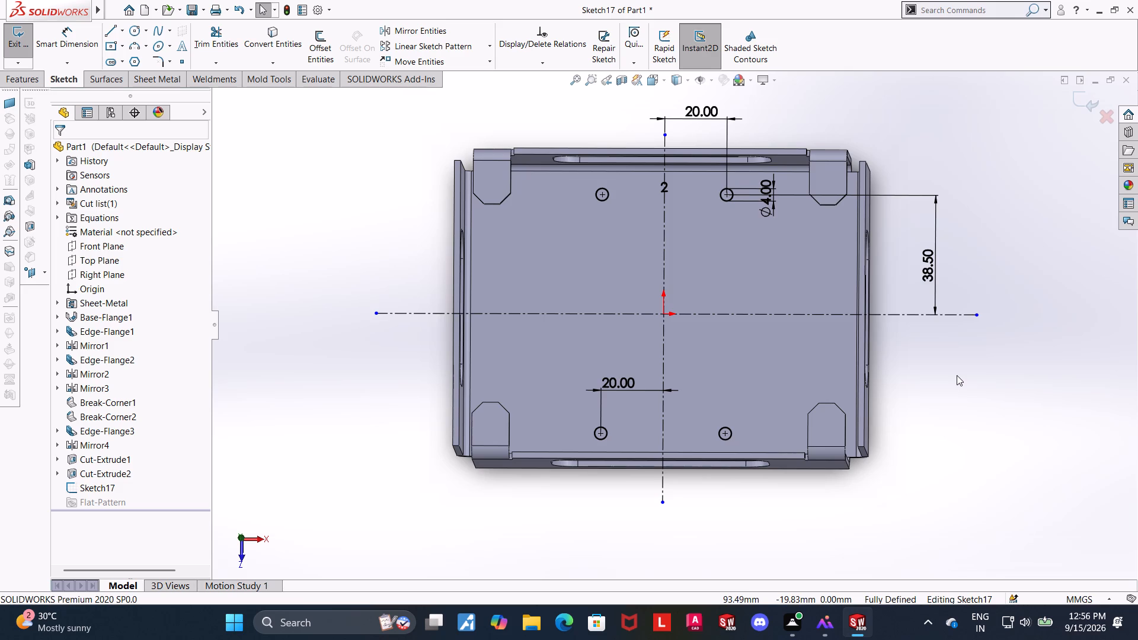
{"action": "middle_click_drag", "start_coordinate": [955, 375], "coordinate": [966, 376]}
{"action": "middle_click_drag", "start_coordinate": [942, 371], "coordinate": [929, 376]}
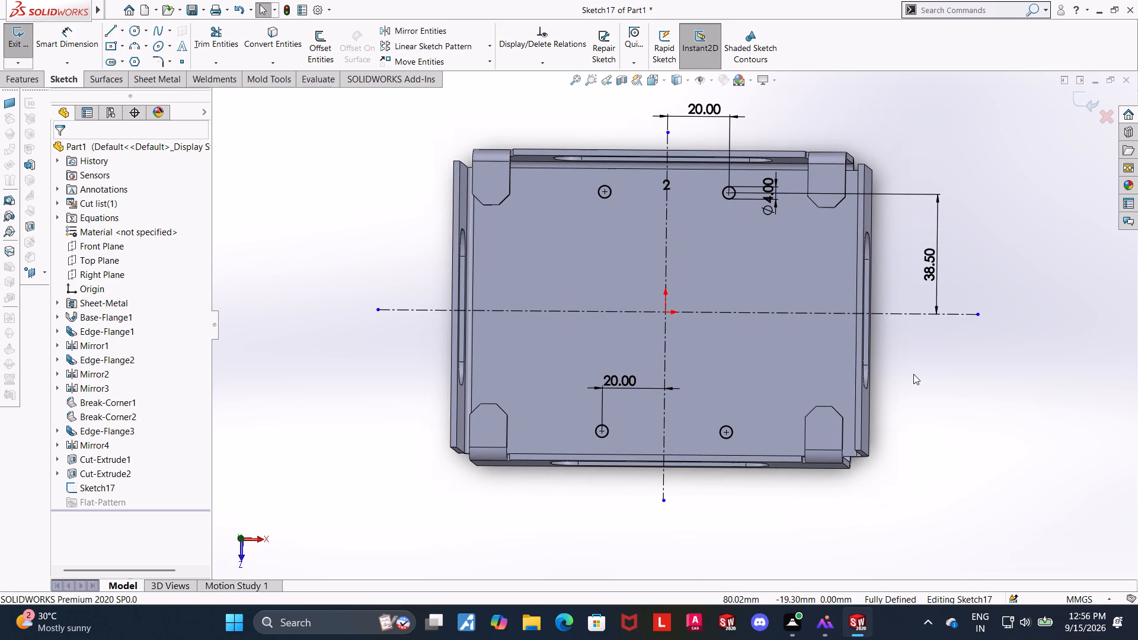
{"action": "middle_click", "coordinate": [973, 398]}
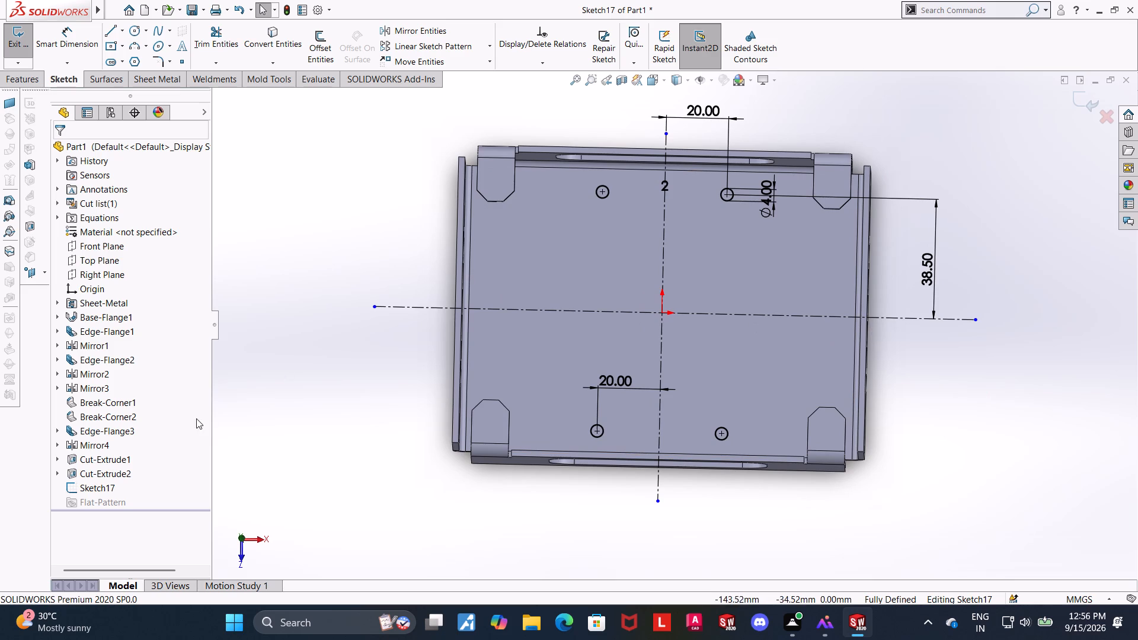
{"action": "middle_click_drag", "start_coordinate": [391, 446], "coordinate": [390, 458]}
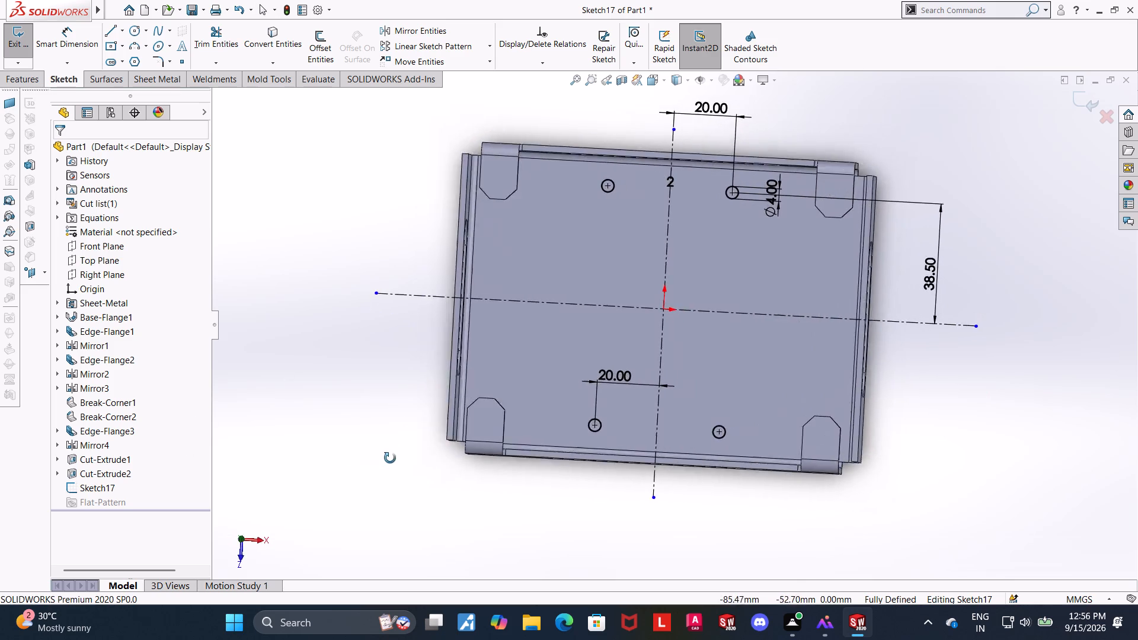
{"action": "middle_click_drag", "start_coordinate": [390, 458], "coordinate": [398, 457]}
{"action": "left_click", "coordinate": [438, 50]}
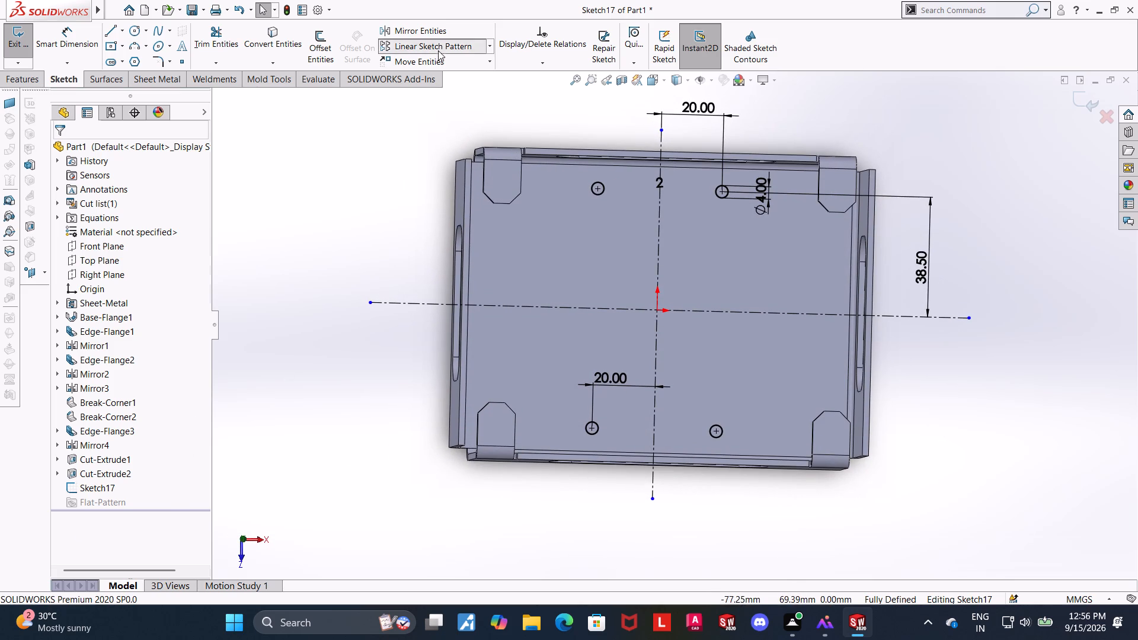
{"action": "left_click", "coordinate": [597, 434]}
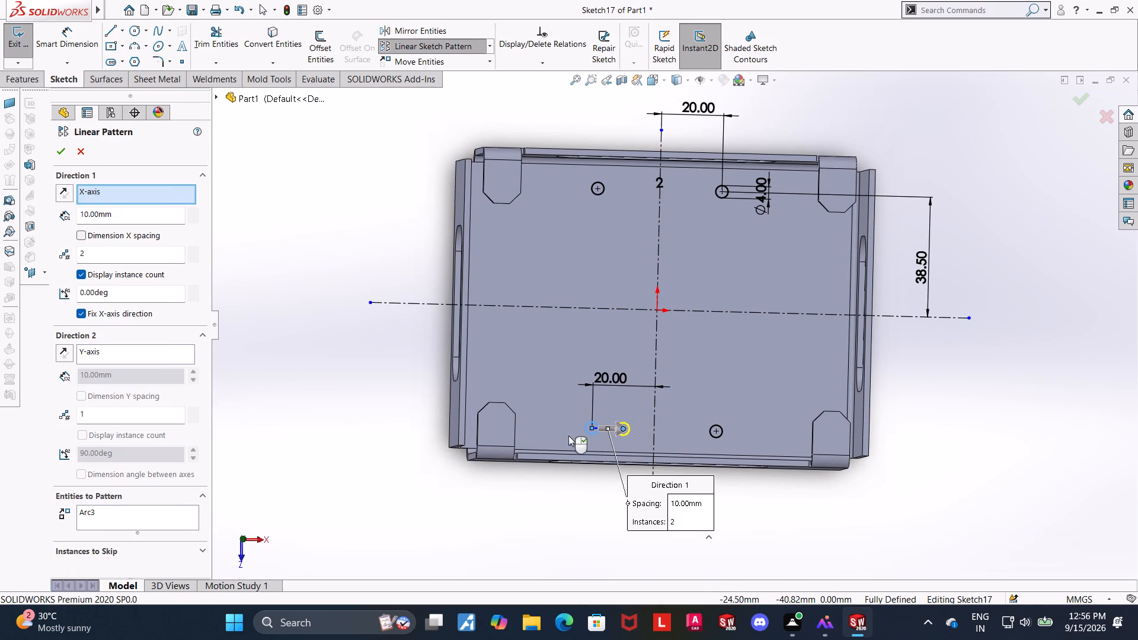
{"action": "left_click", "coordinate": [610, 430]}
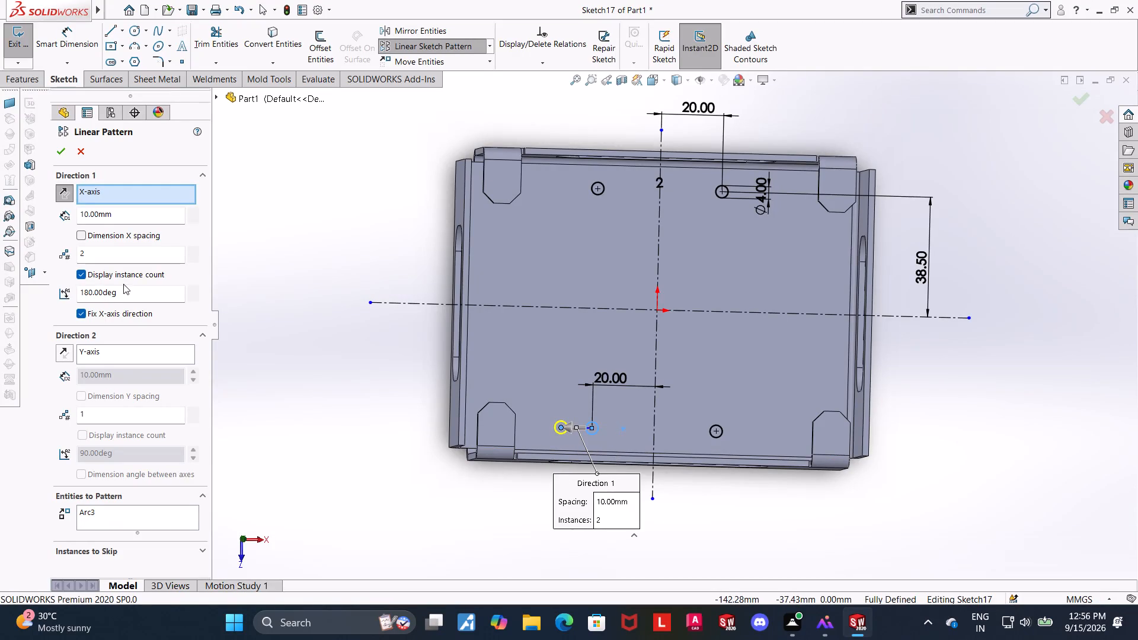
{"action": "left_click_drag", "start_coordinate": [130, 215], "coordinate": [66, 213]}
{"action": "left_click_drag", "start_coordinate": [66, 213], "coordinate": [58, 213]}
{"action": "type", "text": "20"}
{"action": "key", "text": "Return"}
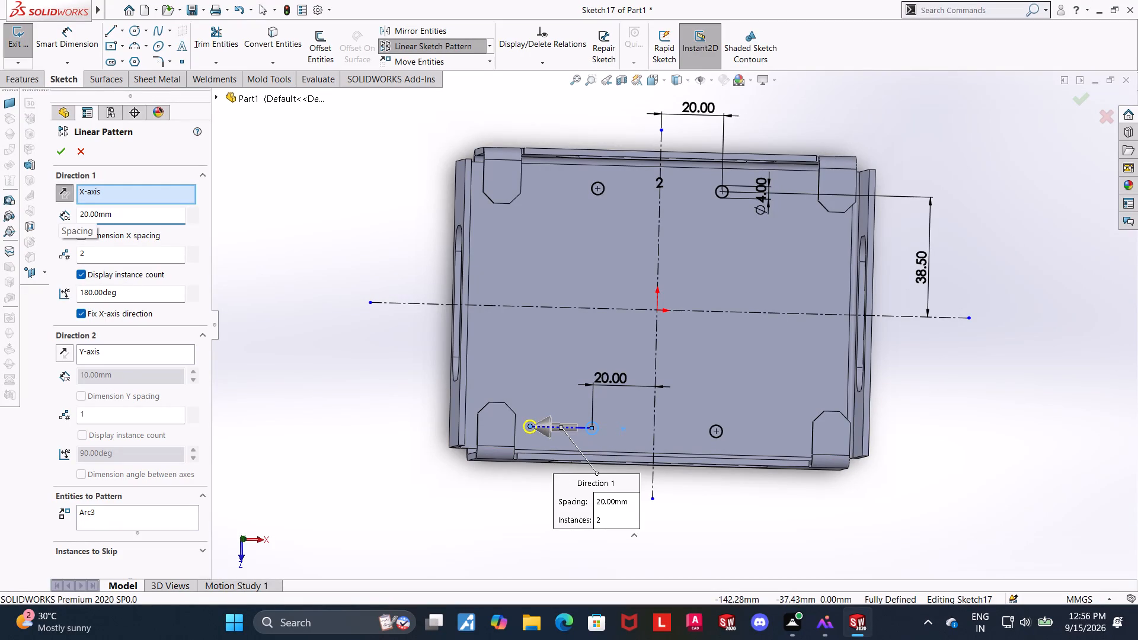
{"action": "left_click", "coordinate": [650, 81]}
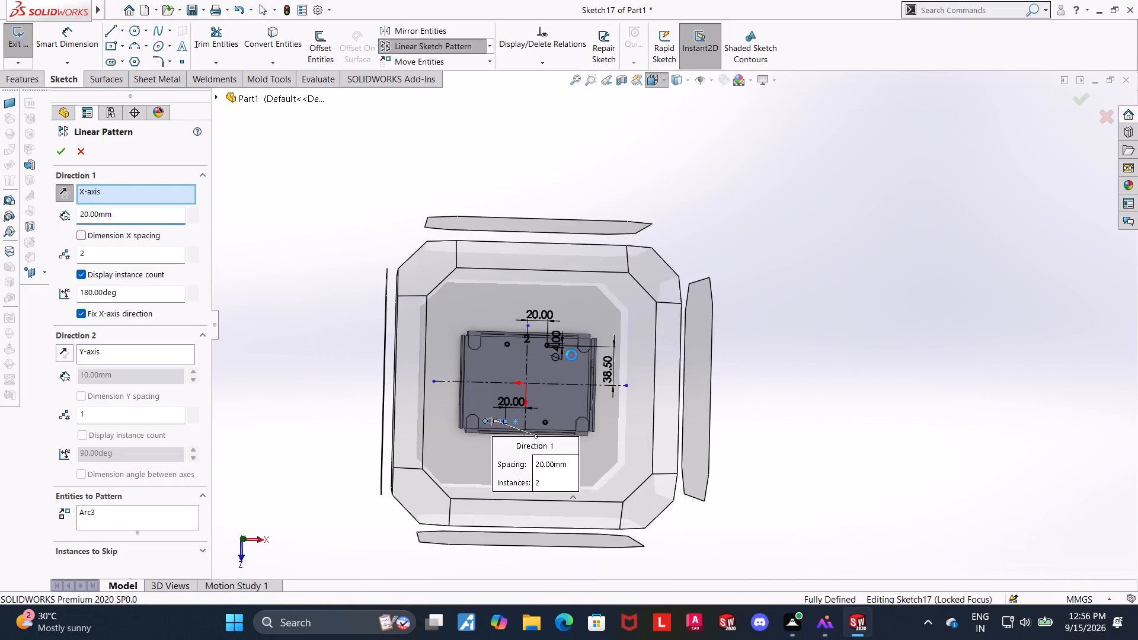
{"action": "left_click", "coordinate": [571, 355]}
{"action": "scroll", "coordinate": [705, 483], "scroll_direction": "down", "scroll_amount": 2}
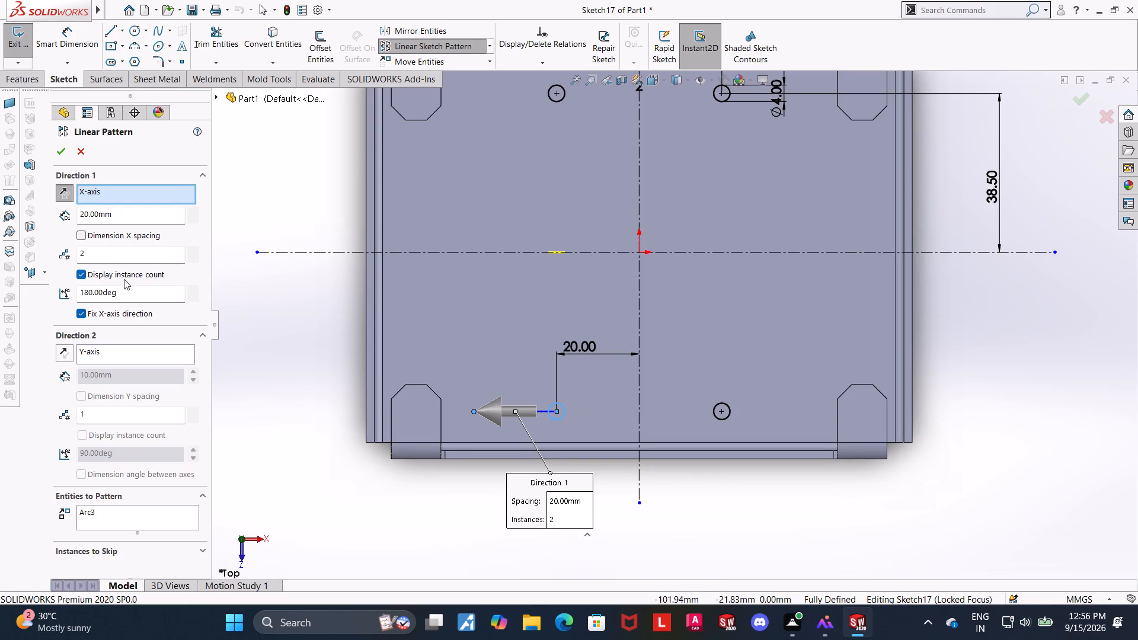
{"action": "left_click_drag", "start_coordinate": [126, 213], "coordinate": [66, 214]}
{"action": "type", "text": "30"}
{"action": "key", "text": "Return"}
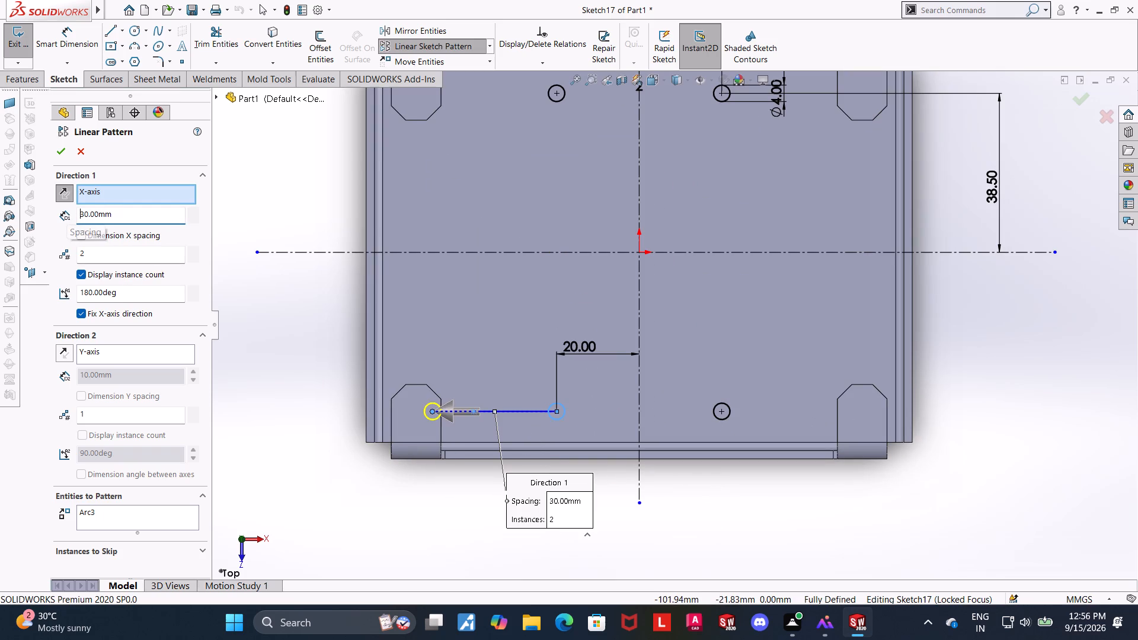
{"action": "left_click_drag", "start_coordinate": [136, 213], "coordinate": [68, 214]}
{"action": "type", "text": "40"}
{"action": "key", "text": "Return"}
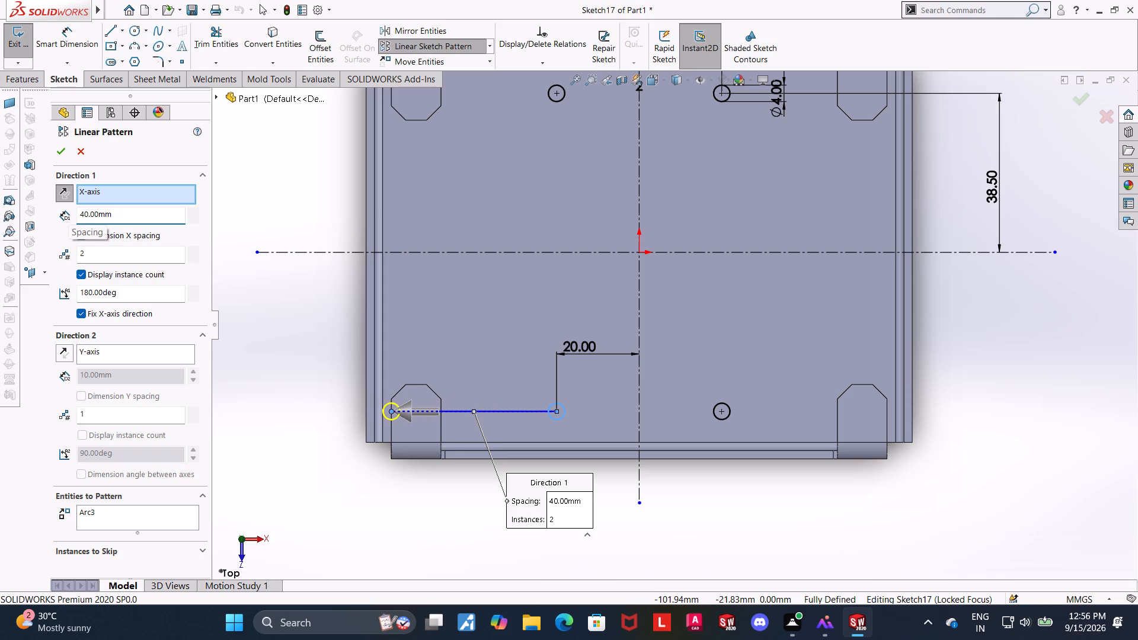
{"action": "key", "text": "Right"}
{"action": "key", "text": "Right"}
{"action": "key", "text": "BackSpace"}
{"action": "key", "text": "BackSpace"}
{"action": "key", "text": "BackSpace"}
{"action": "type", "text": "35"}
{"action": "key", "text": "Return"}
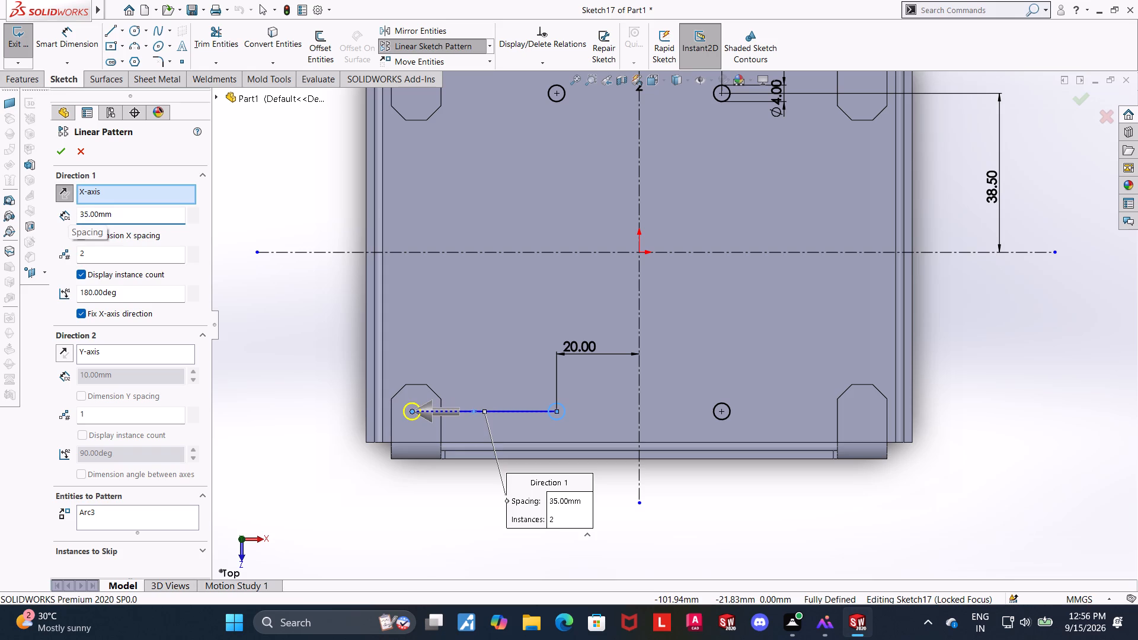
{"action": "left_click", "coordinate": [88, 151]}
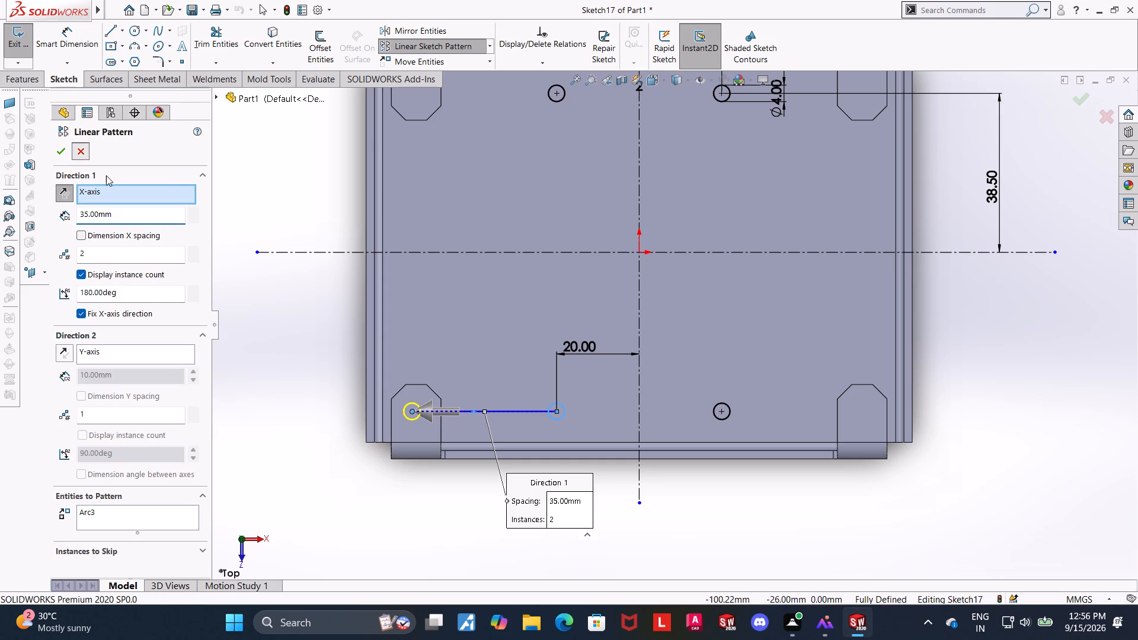
Exit the hole sketch and cut its four 4 mm circles through the base as a 10 mm blind Extruded Cut.
{"action": "scroll", "coordinate": [583, 462], "scroll_direction": "up", "scroll_amount": 3}
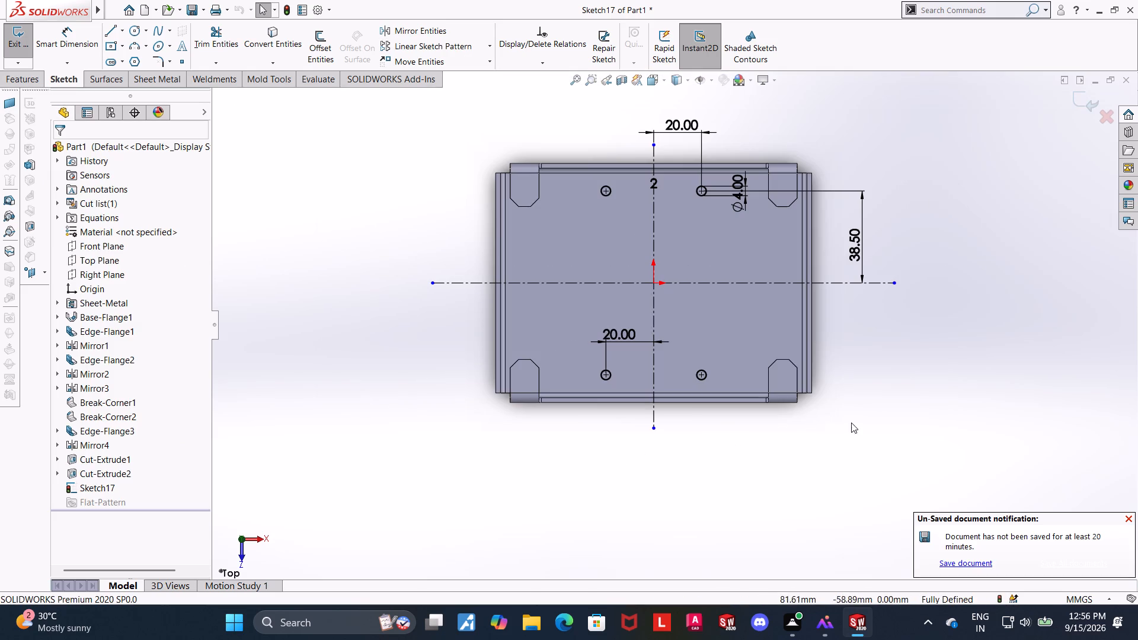
{"action": "left_click", "coordinate": [1130, 519]}
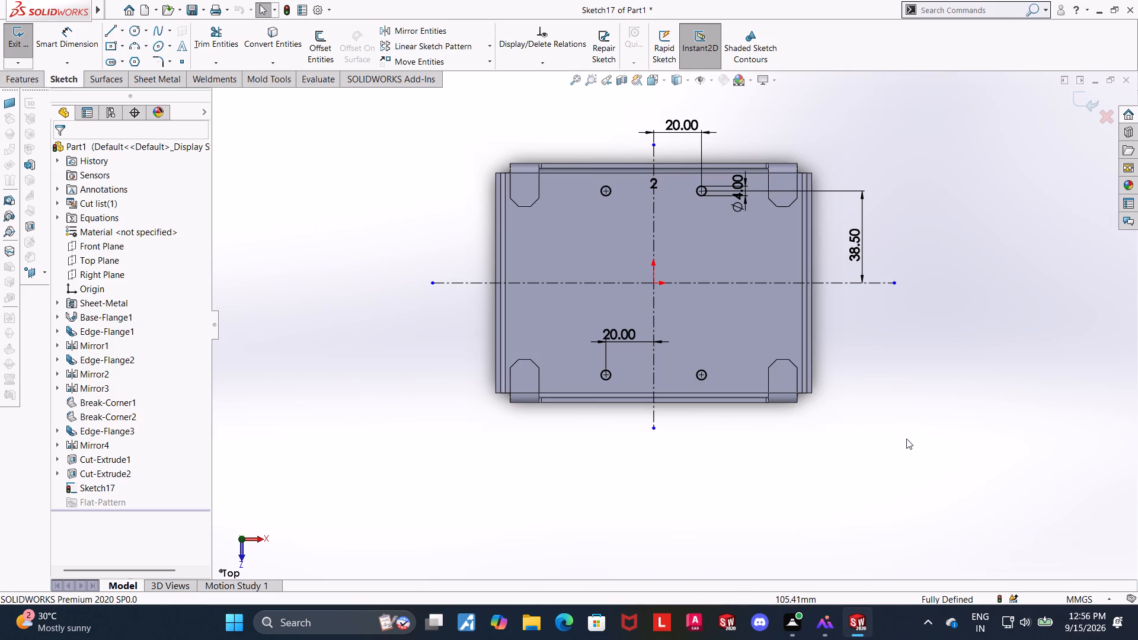
{"action": "middle_click_drag", "start_coordinate": [907, 438], "coordinate": [903, 337]}
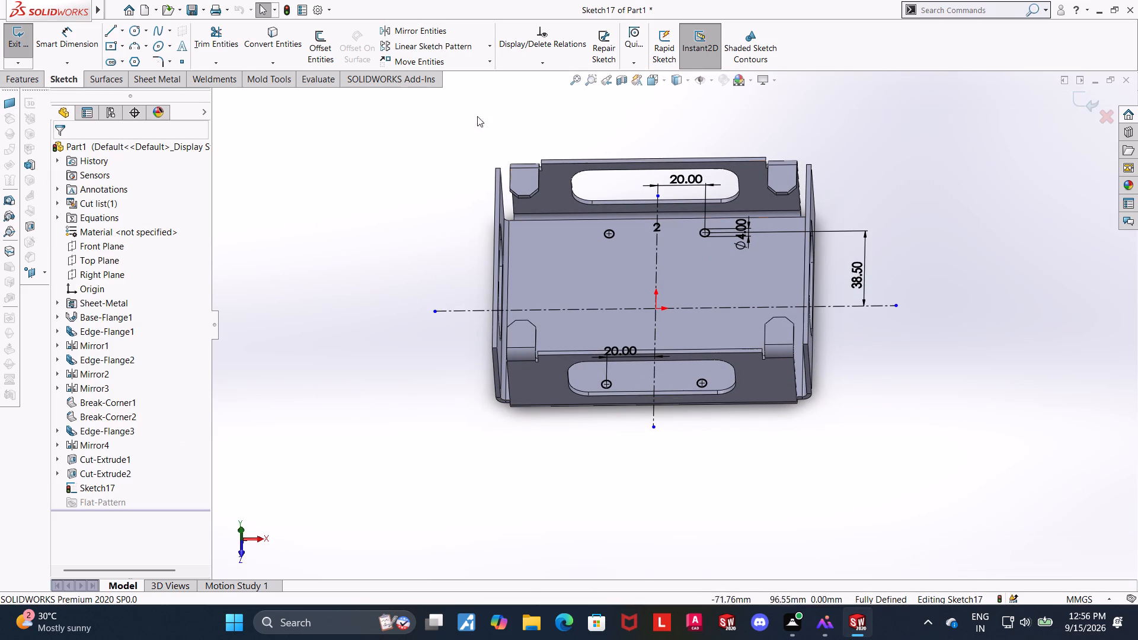
{"action": "left_click", "coordinate": [142, 75]}
{"action": "left_click", "coordinate": [1078, 94]}
{"action": "middle_click_drag", "start_coordinate": [377, 132], "coordinate": [388, 128]}
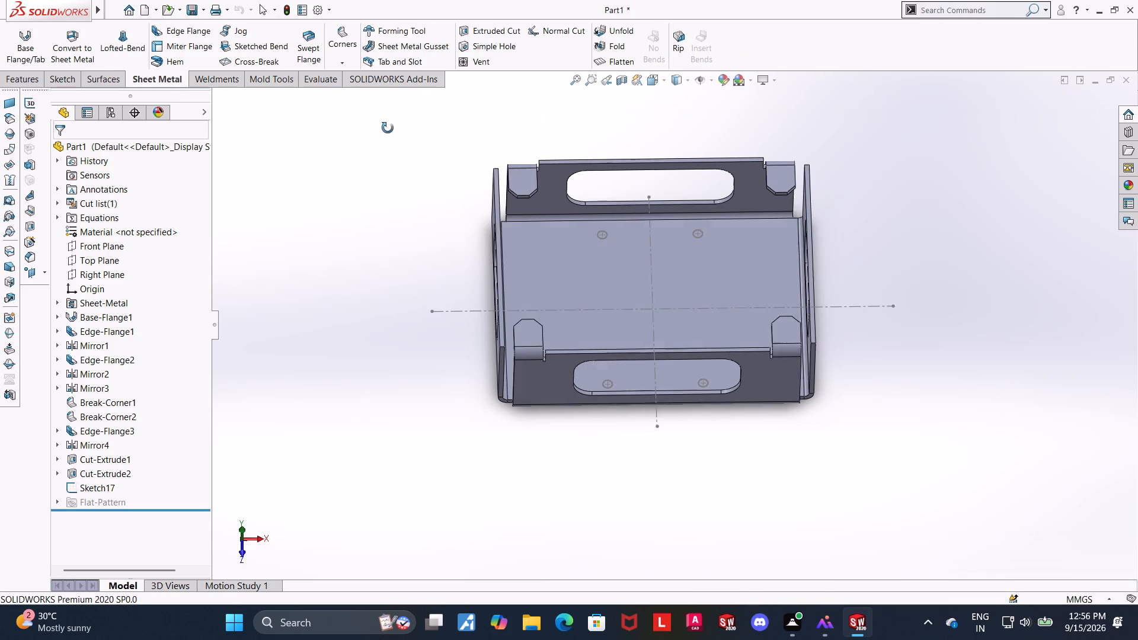
{"action": "middle_click_drag", "start_coordinate": [388, 128], "coordinate": [392, 126]}
{"action": "left_click", "coordinate": [497, 30]}
{"action": "middle_click_drag", "start_coordinate": [375, 211], "coordinate": [393, 198]}
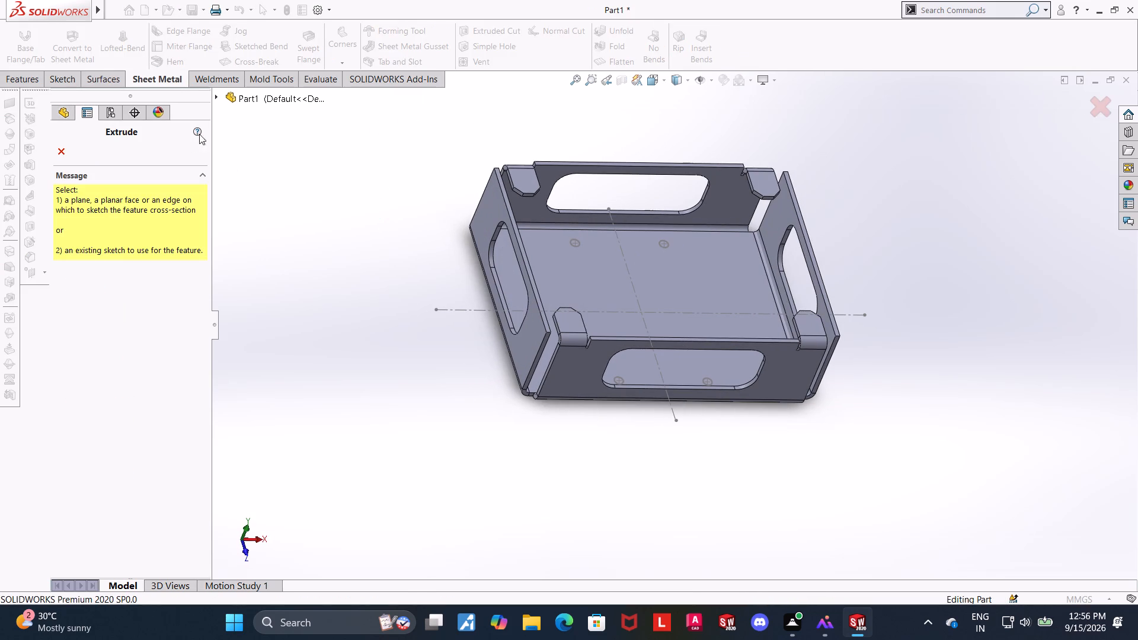
{"action": "left_click", "coordinate": [220, 94]}
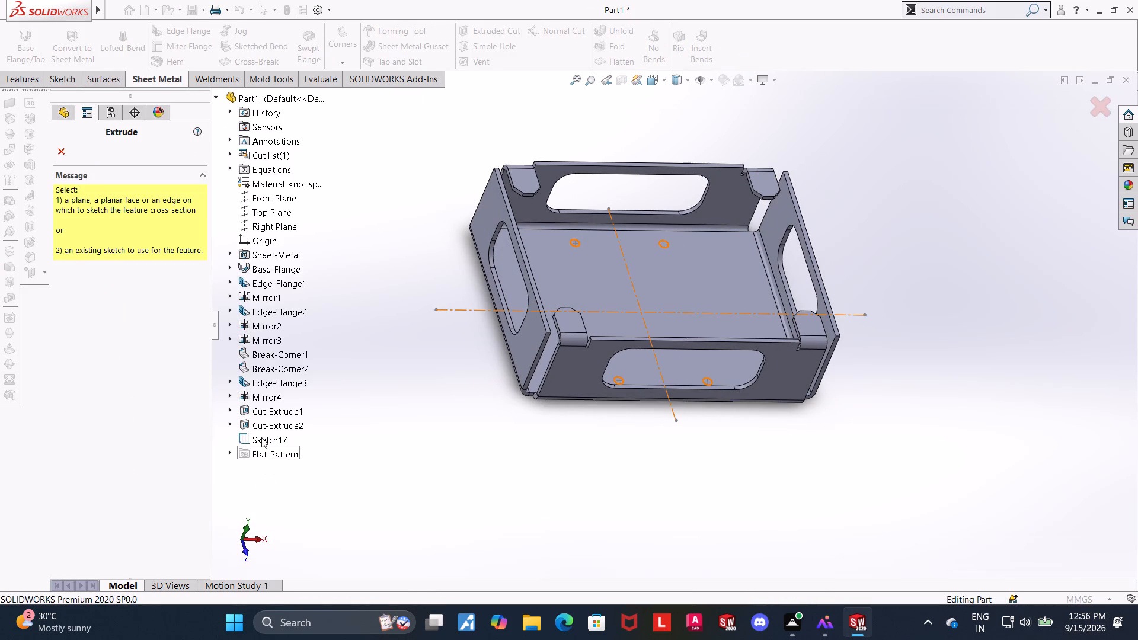
{"action": "left_click", "coordinate": [261, 437]}
{"action": "middle_click_drag", "start_coordinate": [394, 395], "coordinate": [412, 364]}
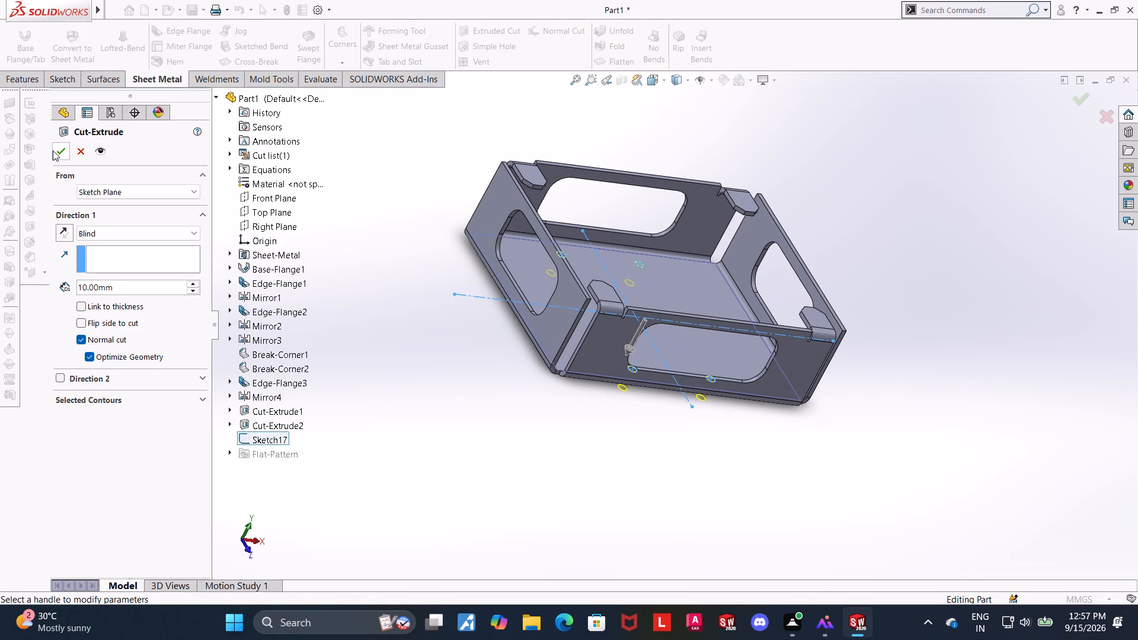
{"action": "left_click", "coordinate": [55, 152]}
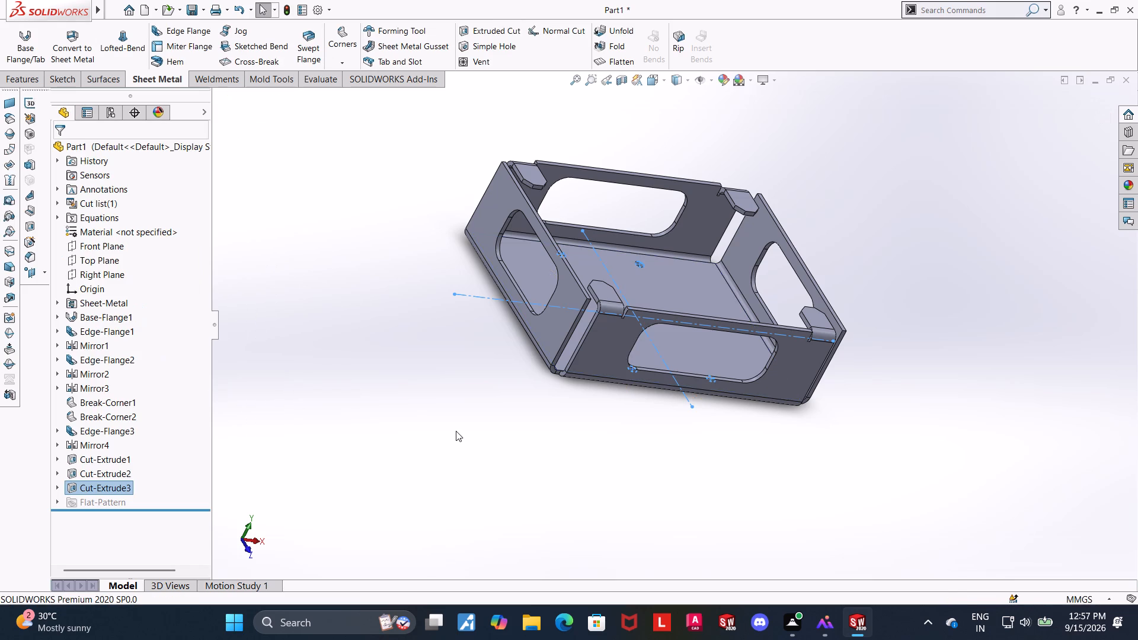
{"action": "middle_click_drag", "start_coordinate": [456, 431], "coordinate": [461, 357]}
{"action": "left_click", "coordinate": [402, 382]}
{"action": "middle_click_drag", "start_coordinate": [436, 376], "coordinate": [380, 459]}
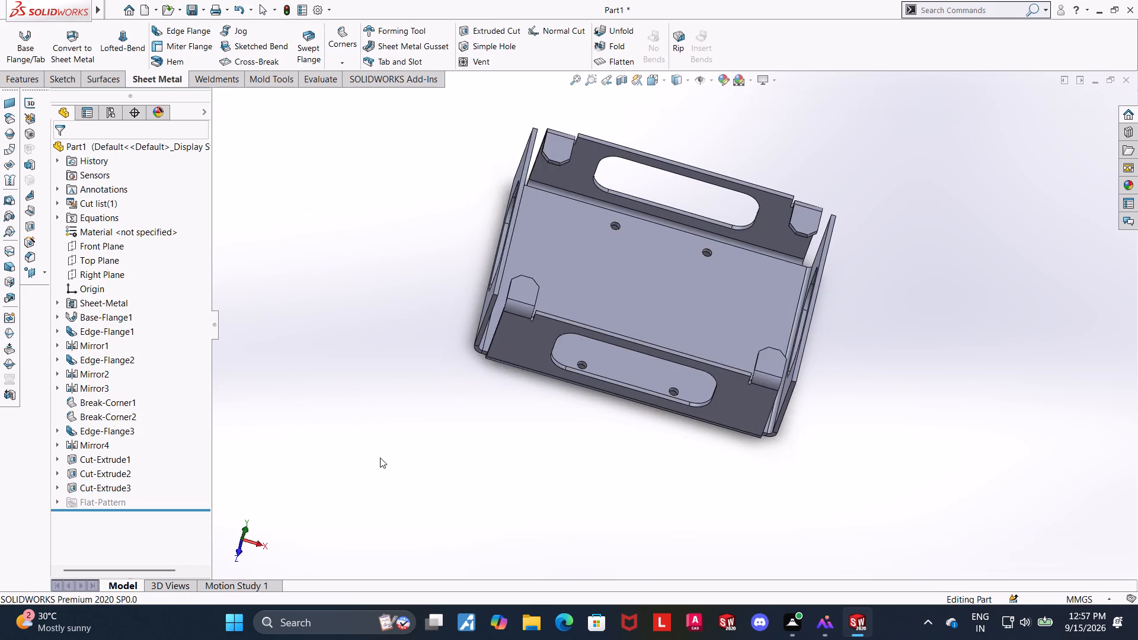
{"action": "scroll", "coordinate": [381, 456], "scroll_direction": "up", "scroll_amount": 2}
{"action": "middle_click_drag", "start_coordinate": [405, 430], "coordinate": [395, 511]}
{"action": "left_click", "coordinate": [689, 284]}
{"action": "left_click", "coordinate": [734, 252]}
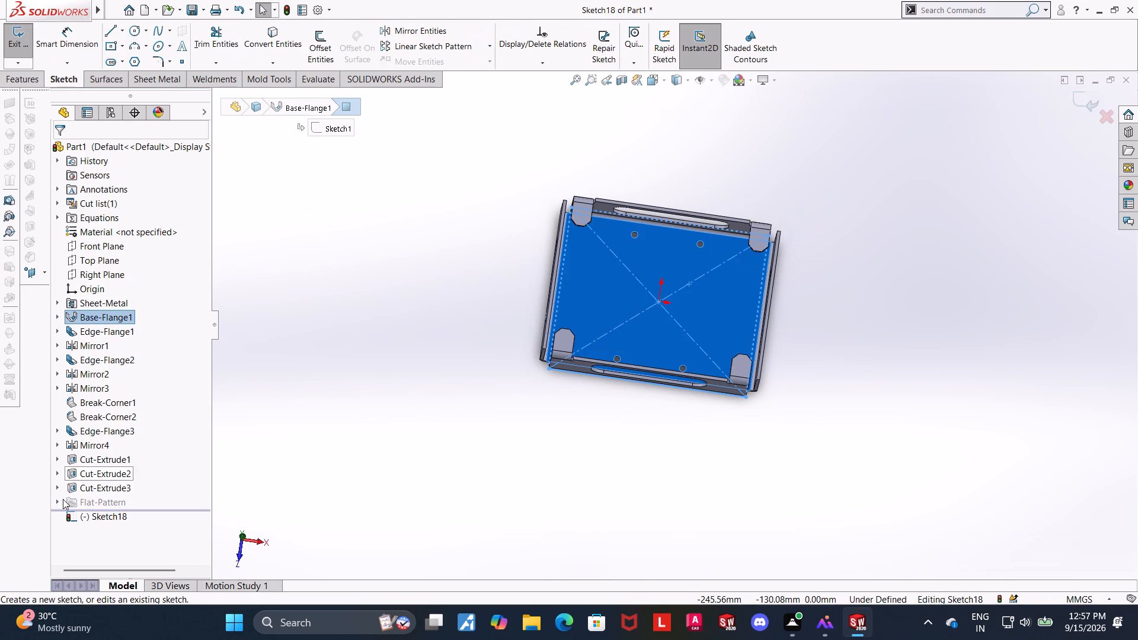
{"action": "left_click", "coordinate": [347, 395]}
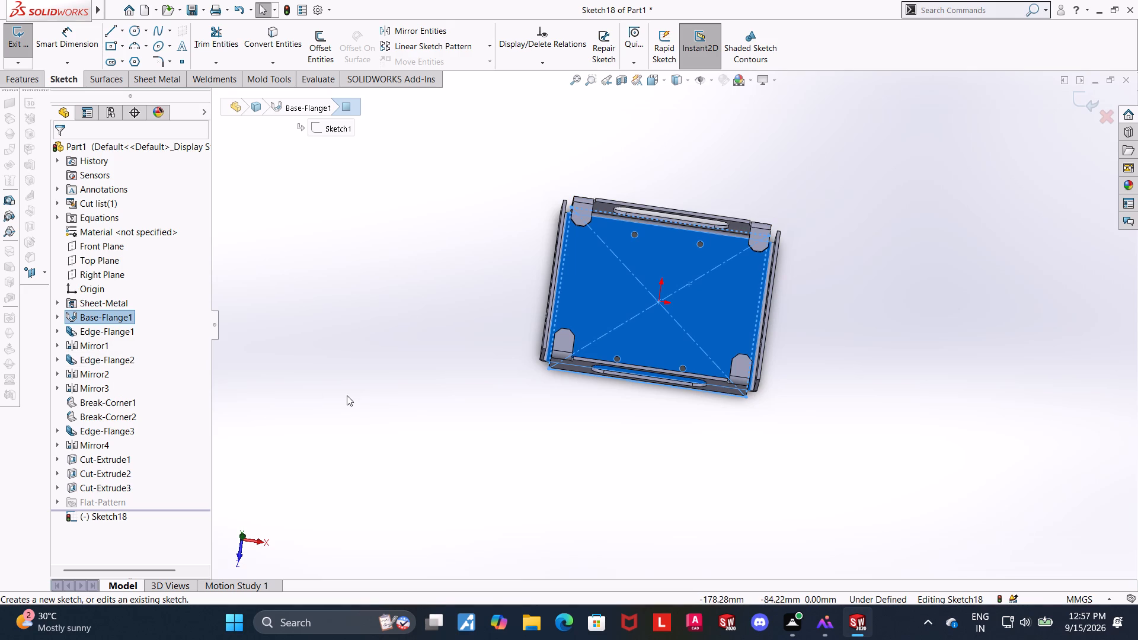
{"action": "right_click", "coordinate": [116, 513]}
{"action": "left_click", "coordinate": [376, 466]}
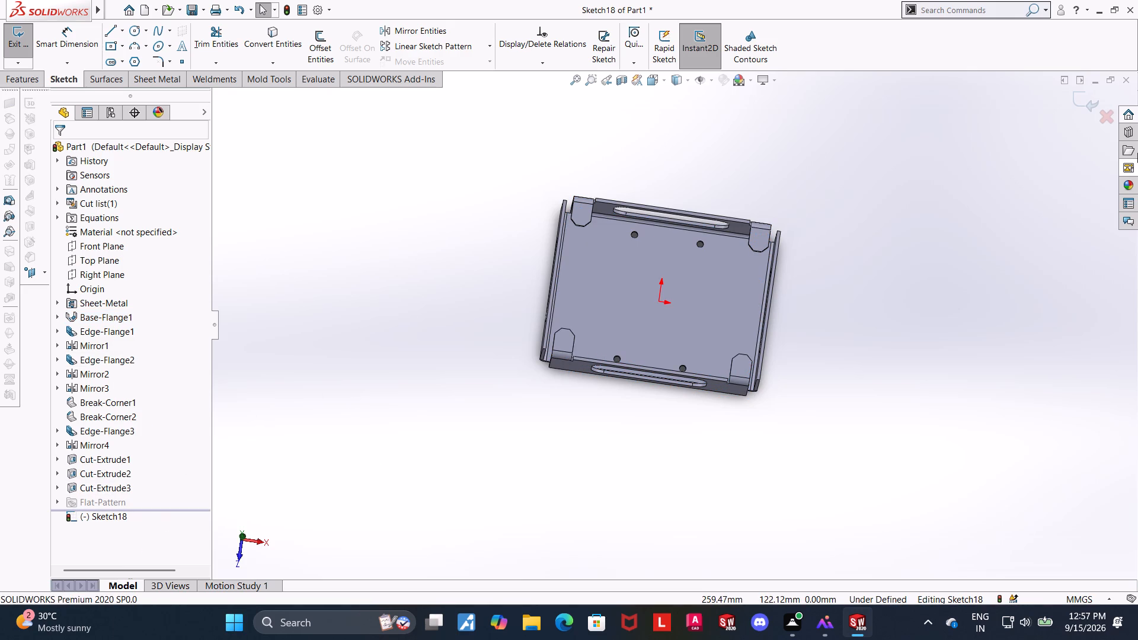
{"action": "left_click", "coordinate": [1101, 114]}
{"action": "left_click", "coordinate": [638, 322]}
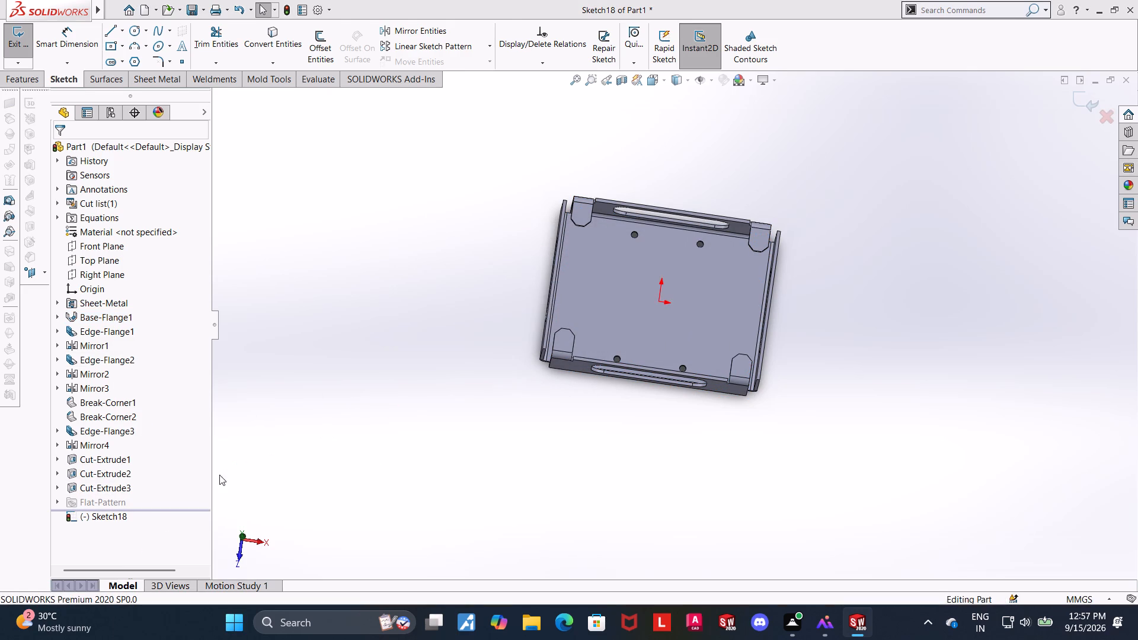
Reopen the base hole cut's sketch for editing and view it normal to its plane.
{"action": "left_click", "coordinate": [109, 485]}
{"action": "left_click", "coordinate": [57, 484]}
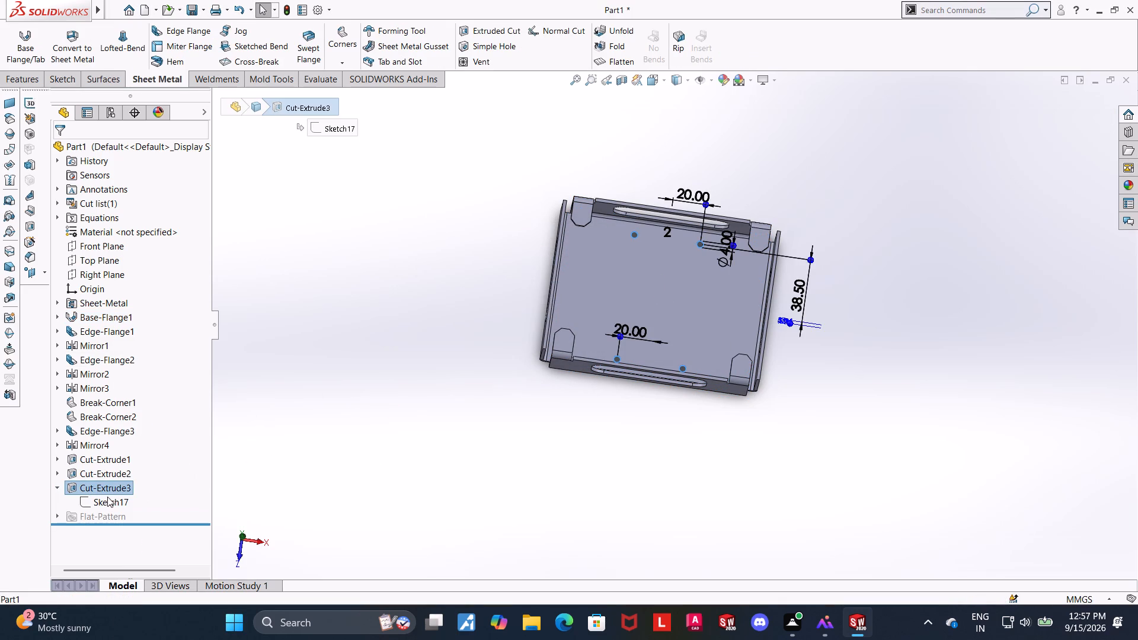
{"action": "left_click", "coordinate": [111, 500]}
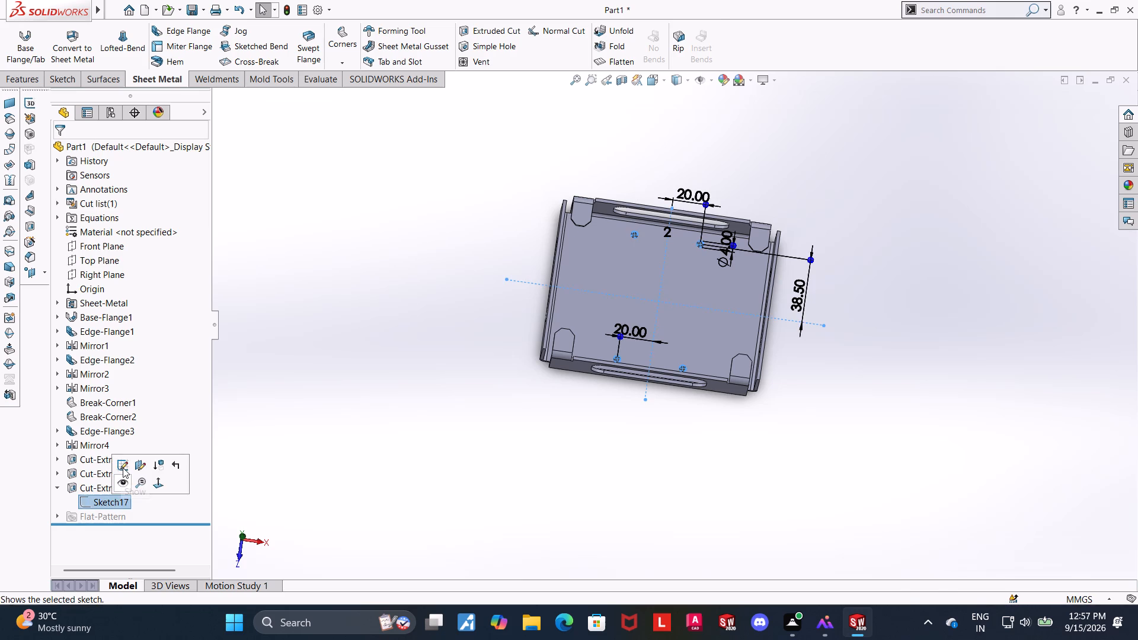
{"action": "left_click", "coordinate": [123, 468]}
{"action": "left_click", "coordinate": [113, 503]}
{"action": "left_click", "coordinate": [152, 482]}
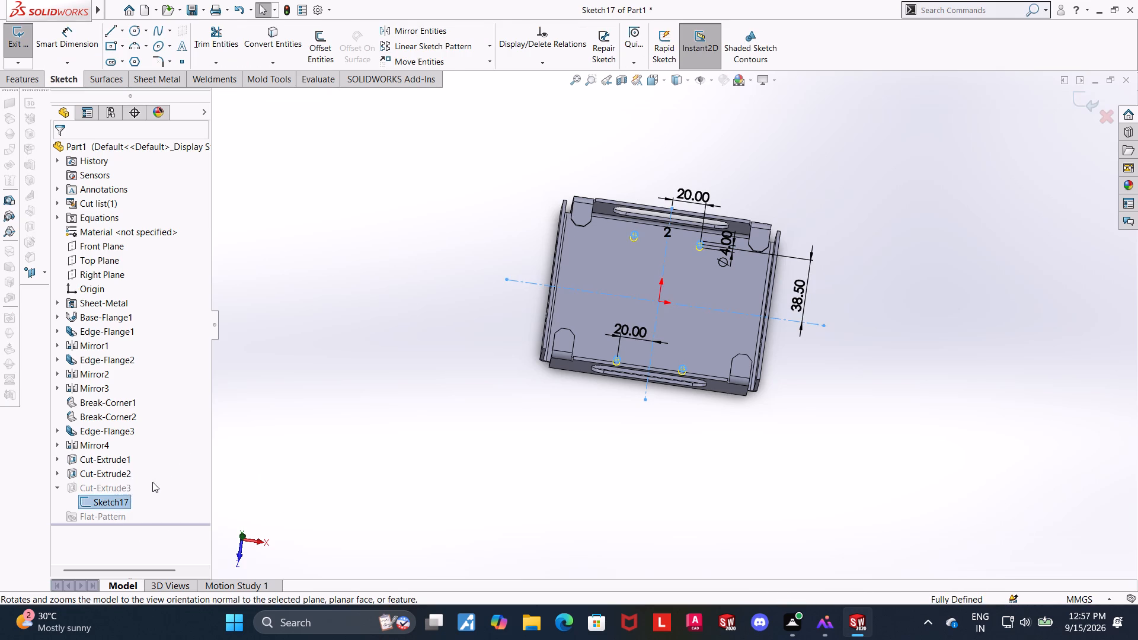
{"action": "left_click", "coordinate": [180, 492]}
{"action": "left_click", "coordinate": [124, 500]}
{"action": "left_click", "coordinate": [151, 487]}
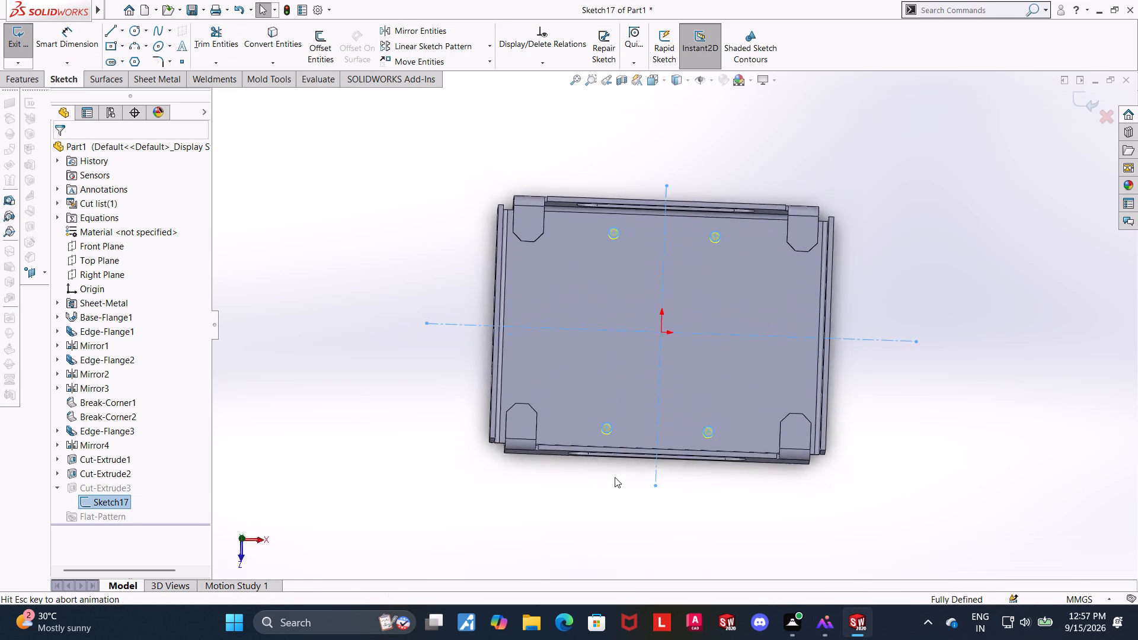
{"action": "left_click", "coordinate": [989, 425]}
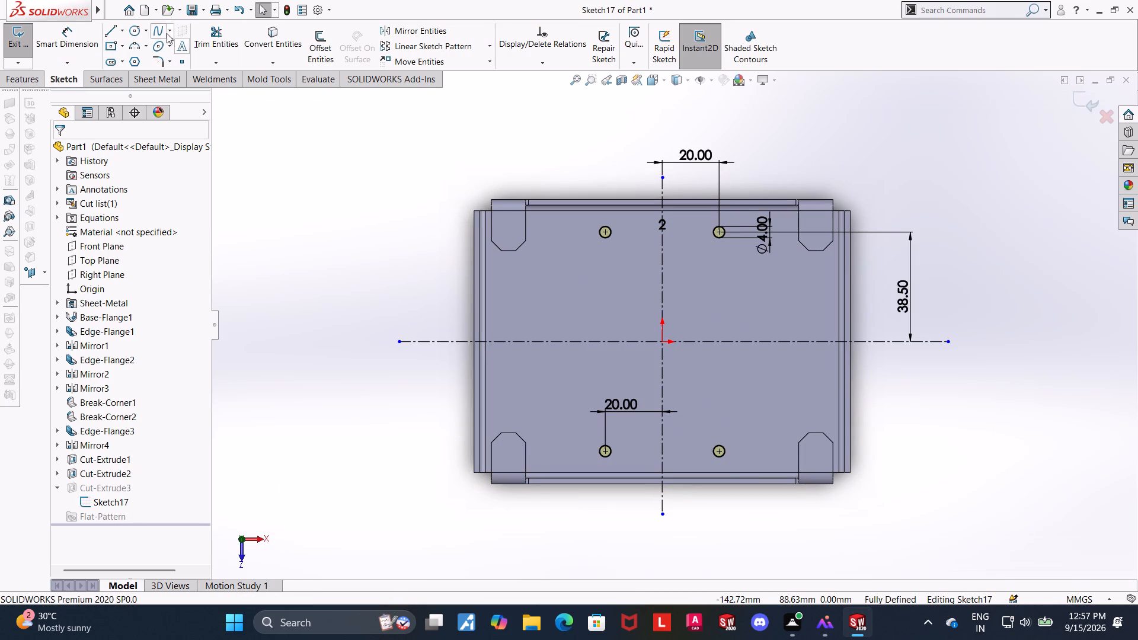
Sketch a circle about 10.8 mm in diameter on the base, just below the upper-right 4 mm hole.
{"action": "left_click", "coordinate": [138, 27]}
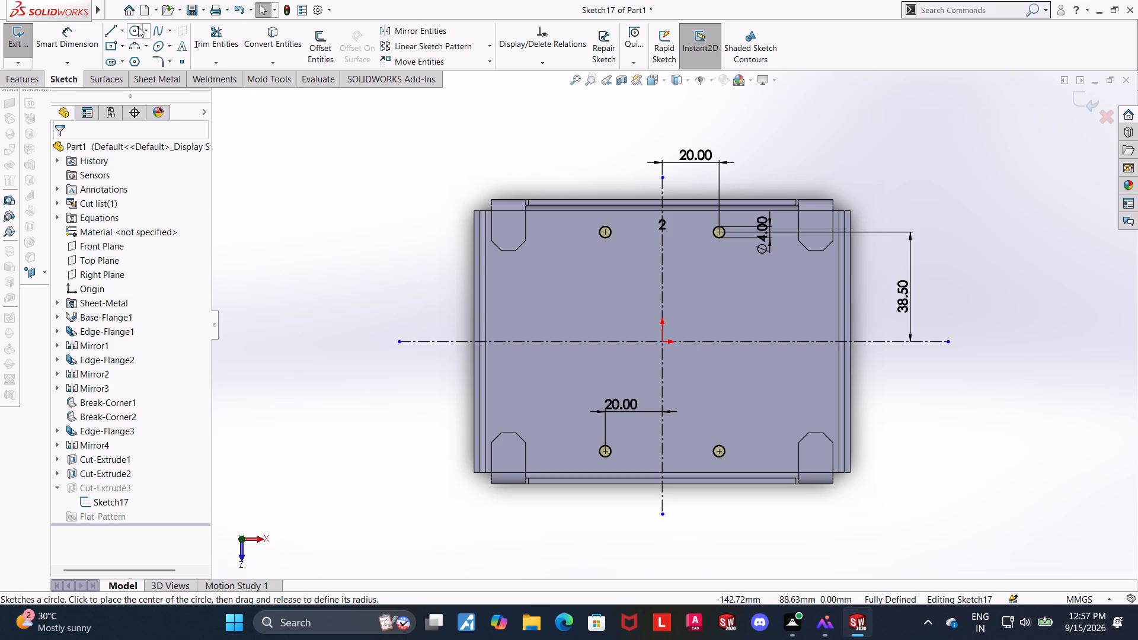
{"action": "left_click", "coordinate": [739, 268]}
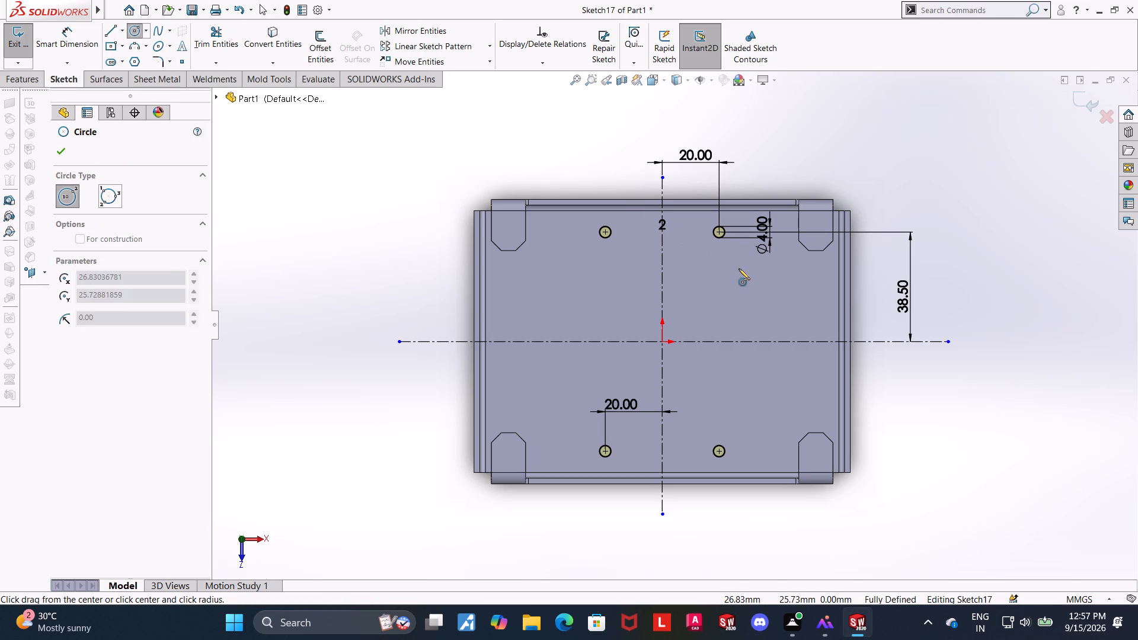
{"action": "left_click", "coordinate": [754, 265]}
{"action": "key", "text": "Escape"}
{"action": "key", "text": "Escape"}
Set the diameter of the new circle below the upper-right 4 mm hole to 5 mm.
{"action": "left_click", "coordinate": [79, 32]}
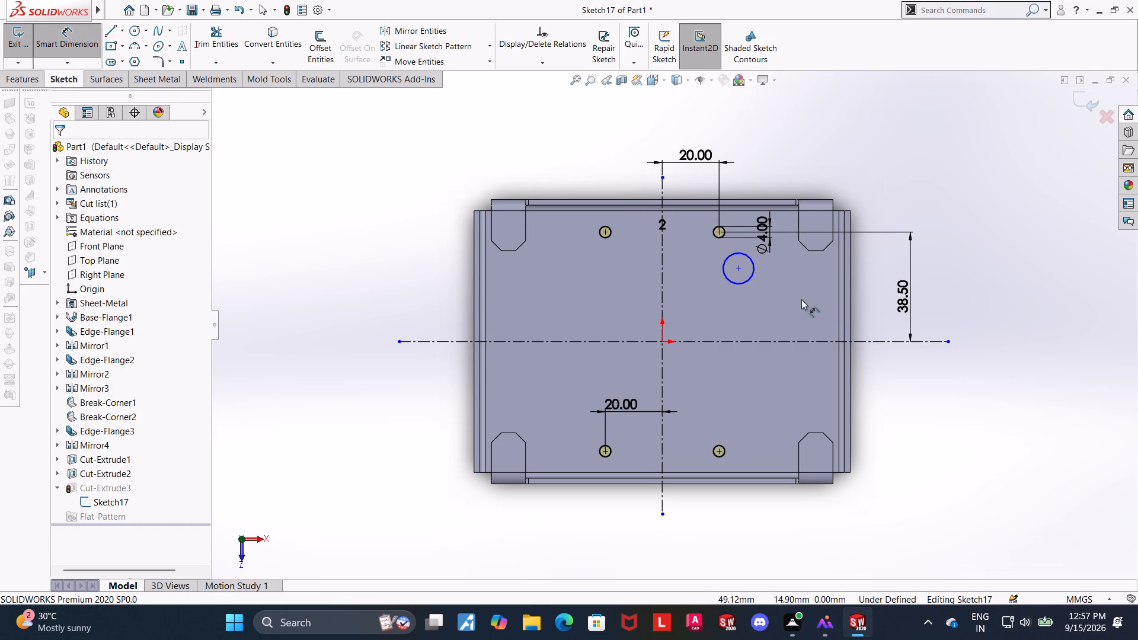
{"action": "left_click", "coordinate": [752, 276]}
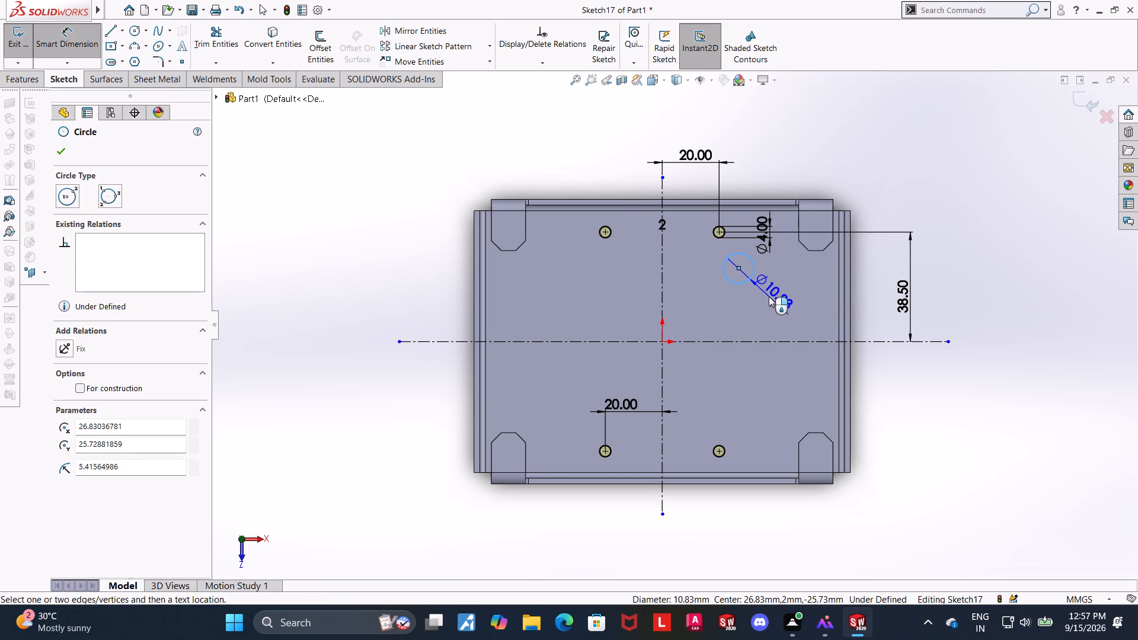
{"action": "left_click", "coordinate": [769, 296]}
{"action": "key", "text": "5"}
{"action": "key", "text": "Return"}
{"action": "key", "text": "Escape"}
{"action": "key", "text": "Escape"}
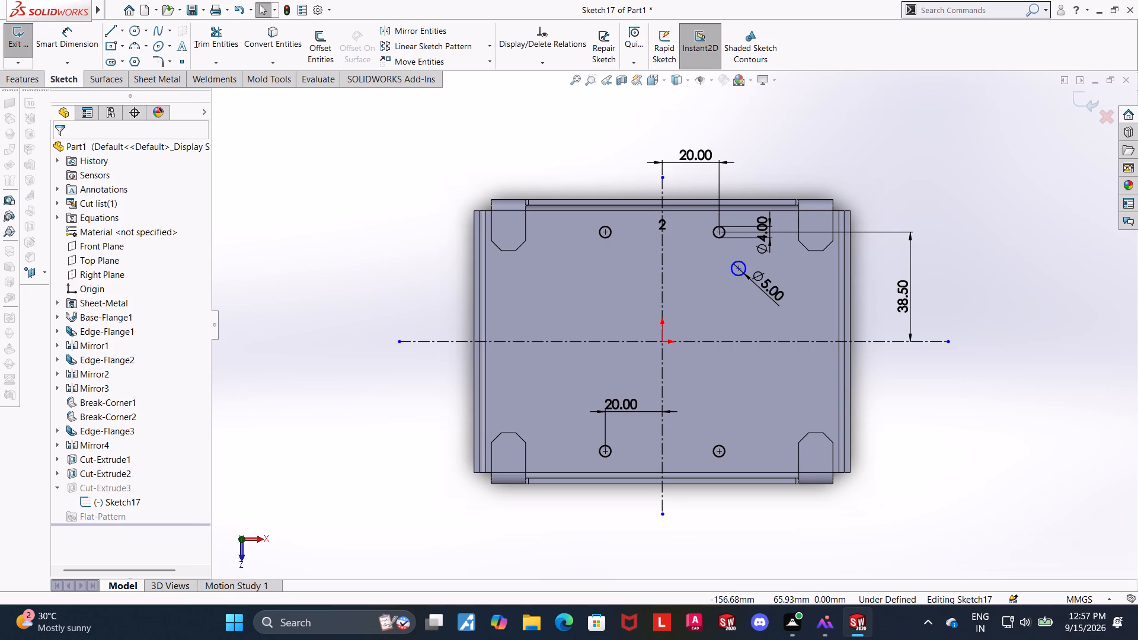
Dimension the distance between the 5 mm circle's center and the vertical centerline as 25 mm.
{"action": "left_click", "coordinate": [65, 31]}
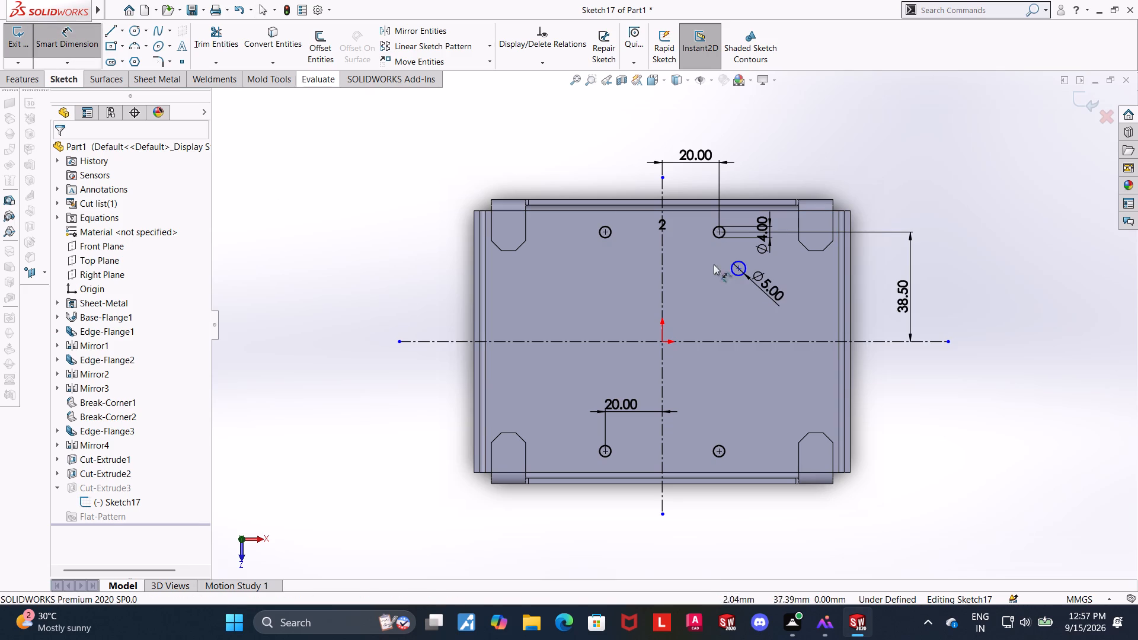
{"action": "scroll", "coordinate": [762, 273], "scroll_direction": "down", "scroll_amount": 4}
{"action": "left_click", "coordinate": [691, 274]}
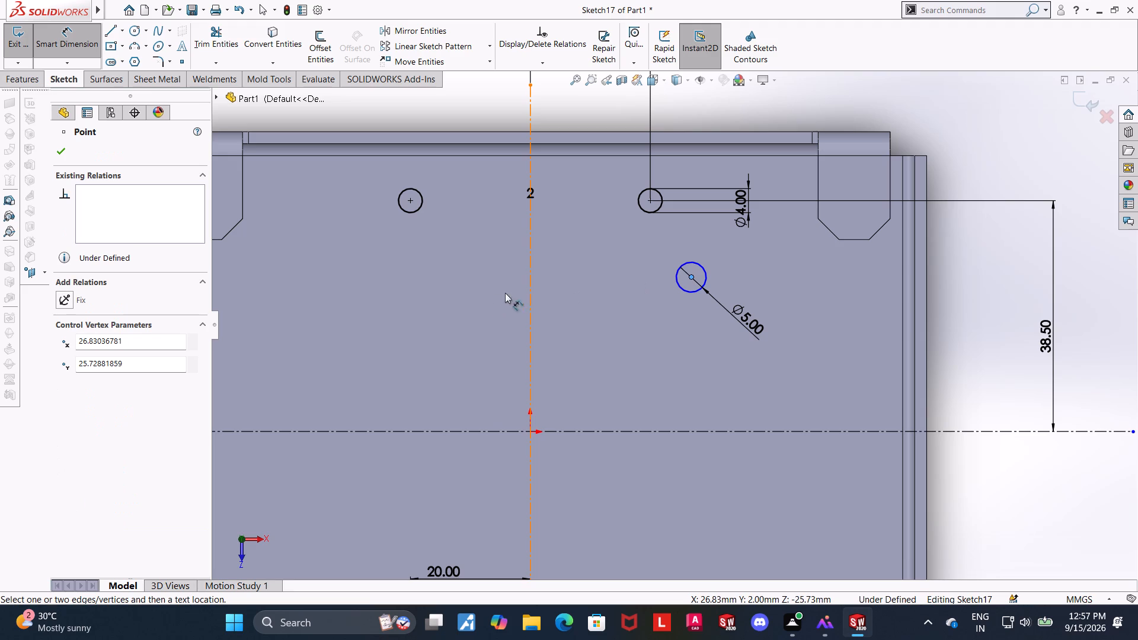
{"action": "left_click", "coordinate": [533, 295]}
{"action": "left_click", "coordinate": [619, 302]}
{"action": "type", "text": "25"}
{"action": "key", "text": "Return"}
{"action": "key", "text": "Escape"}
{"action": "key", "text": "Escape"}
Dimension the distance between the 5 mm circle's center and the horizontal centerline as 25 mm.
{"action": "left_click", "coordinate": [84, 37]}
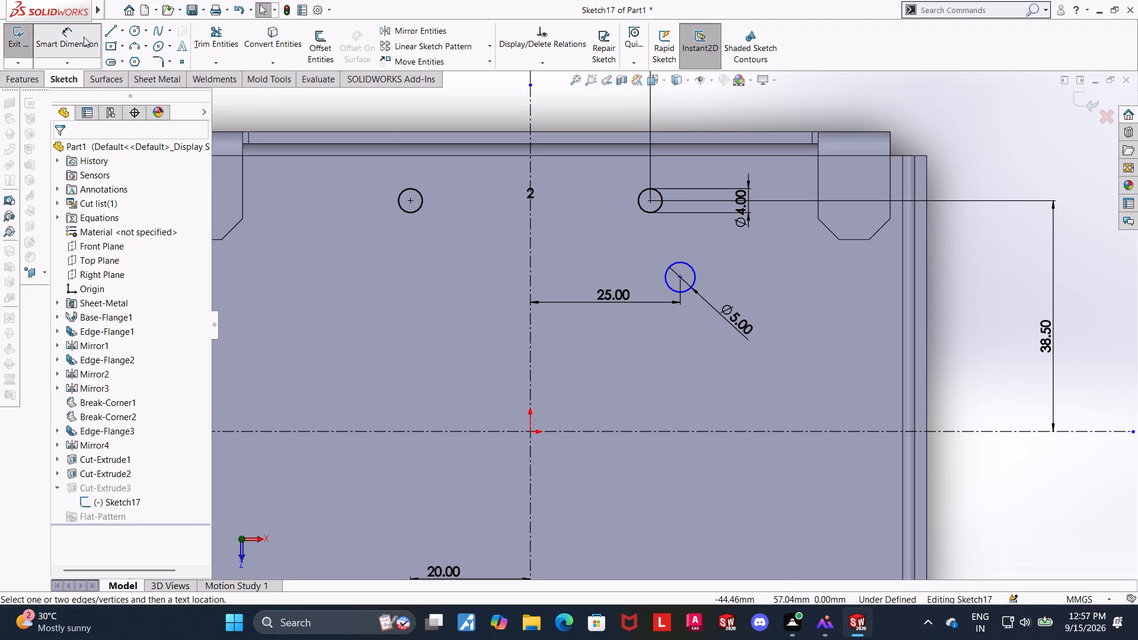
{"action": "left_click", "coordinate": [680, 277]}
{"action": "left_click", "coordinate": [760, 428]}
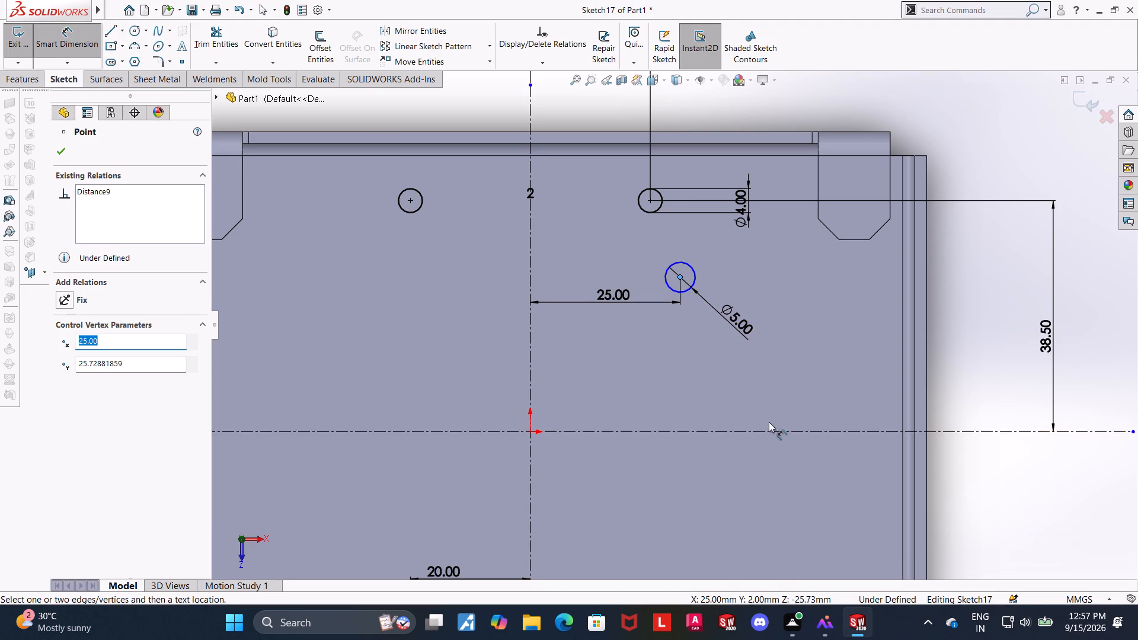
{"action": "left_click", "coordinate": [772, 431]}
{"action": "scroll", "coordinate": [967, 366], "scroll_direction": "up", "scroll_amount": 2}
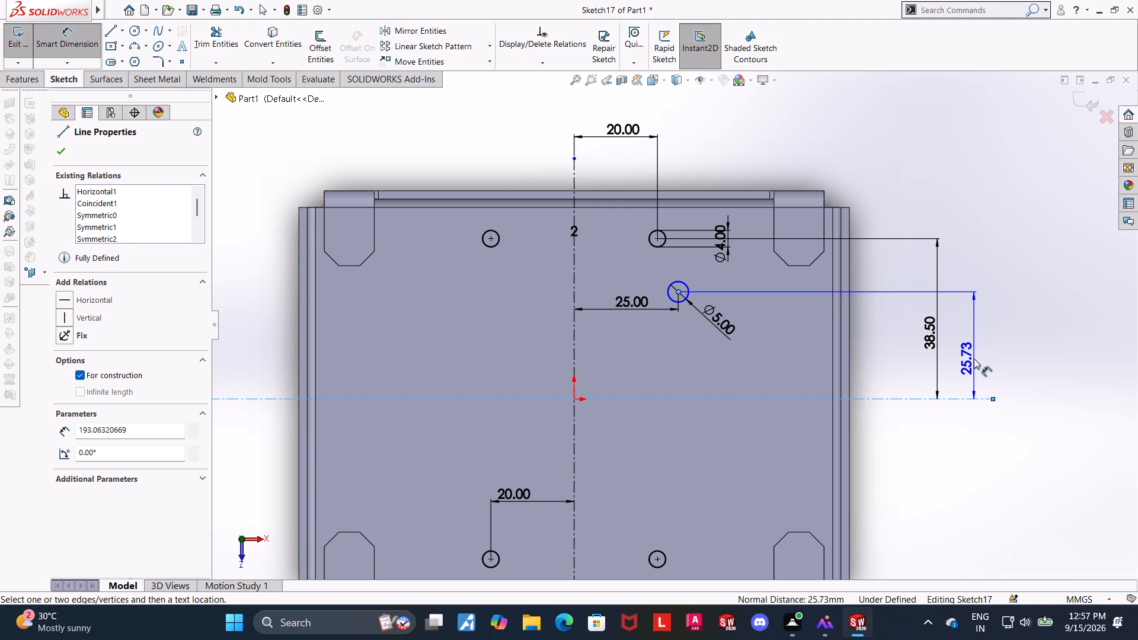
{"action": "left_click", "coordinate": [974, 359]}
{"action": "type", "text": "25"}
{"action": "key", "text": "Return"}
{"action": "key", "text": "Escape"}
{"action": "scroll", "coordinate": [907, 349], "scroll_direction": "up", "scroll_amount": 1}
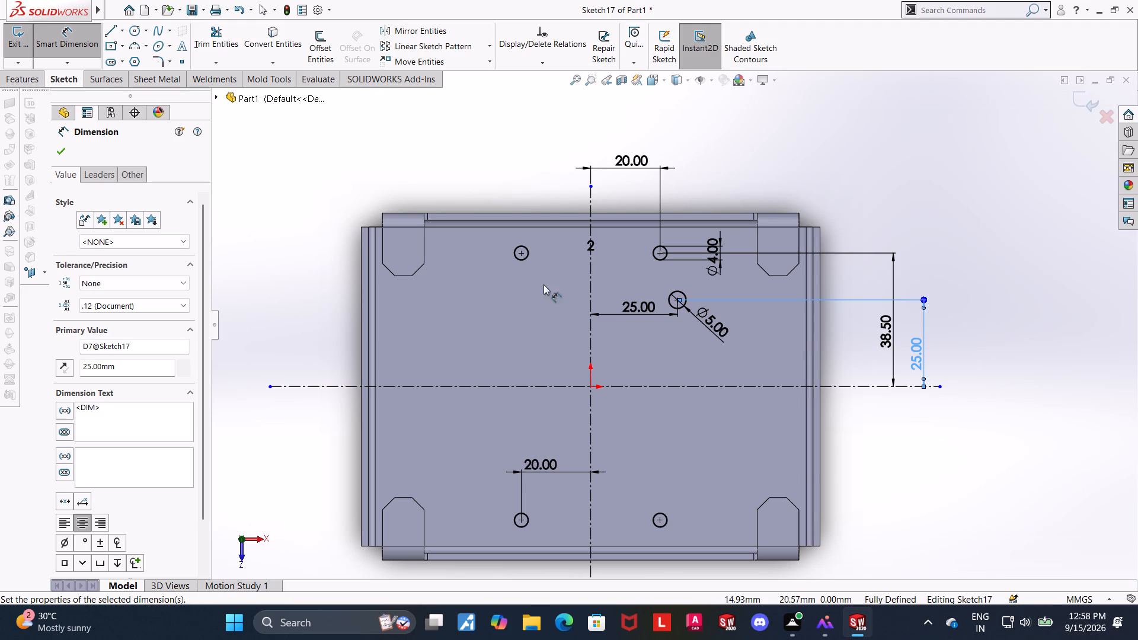
{"action": "key", "text": "Escape"}
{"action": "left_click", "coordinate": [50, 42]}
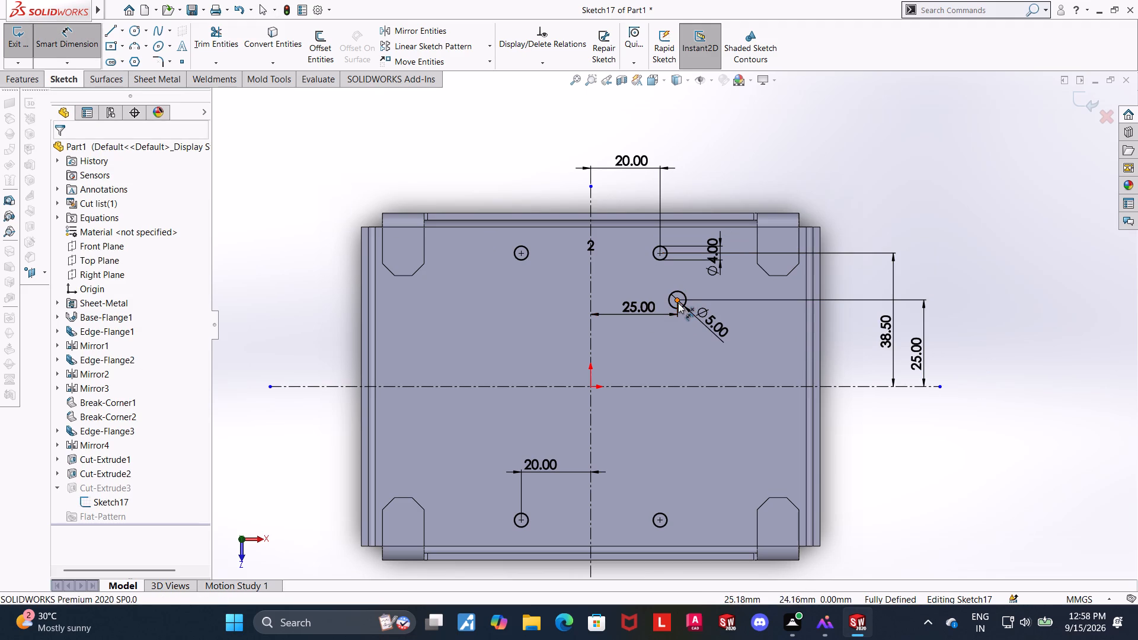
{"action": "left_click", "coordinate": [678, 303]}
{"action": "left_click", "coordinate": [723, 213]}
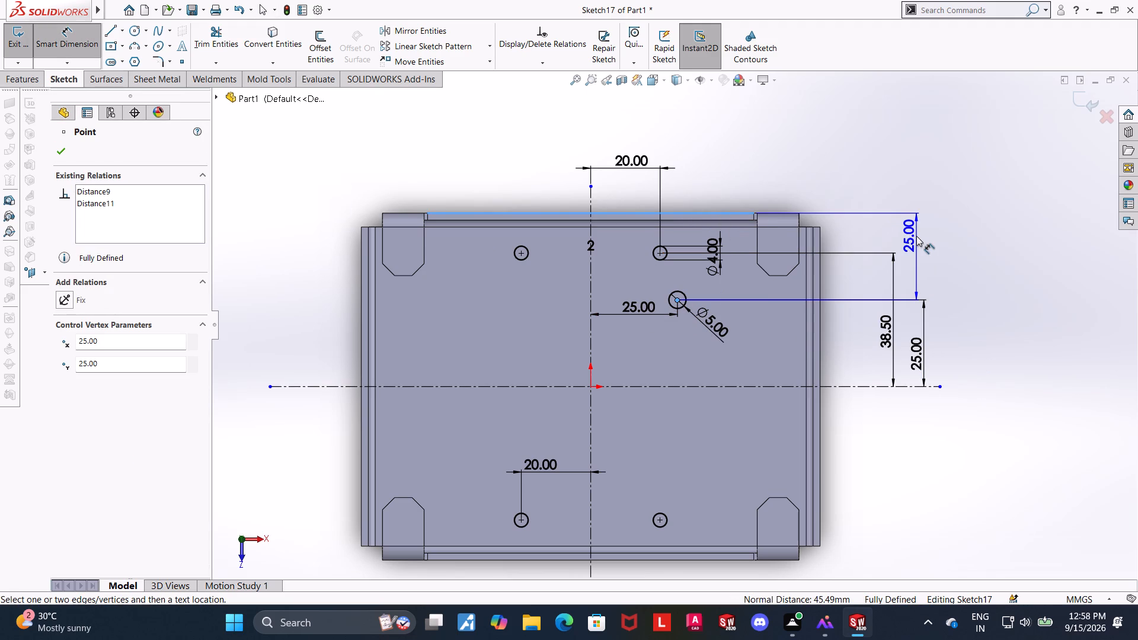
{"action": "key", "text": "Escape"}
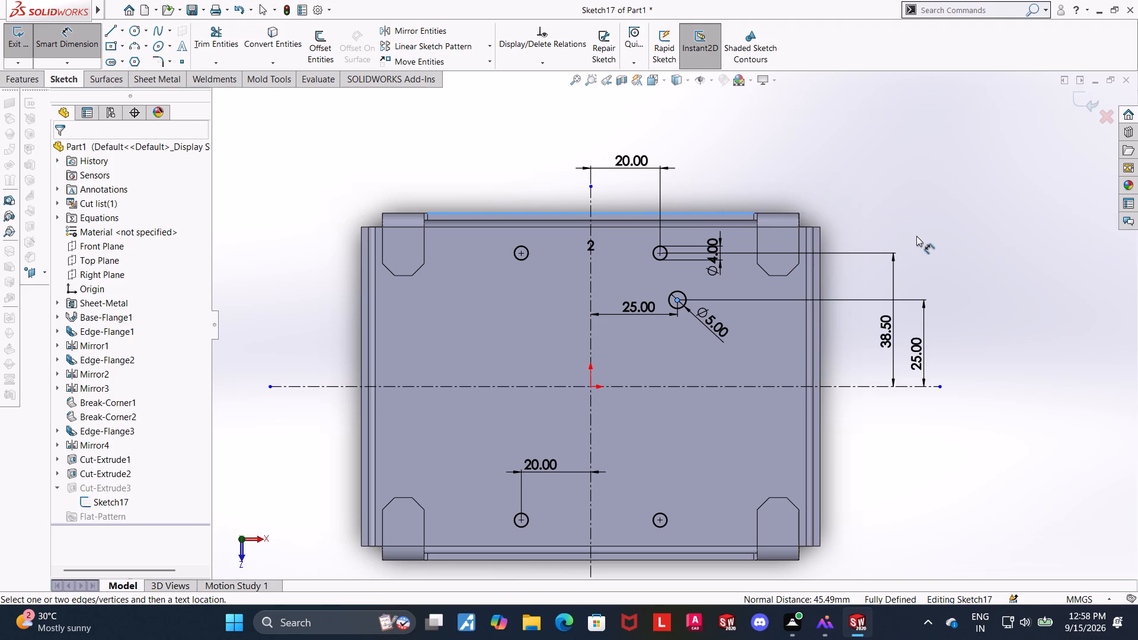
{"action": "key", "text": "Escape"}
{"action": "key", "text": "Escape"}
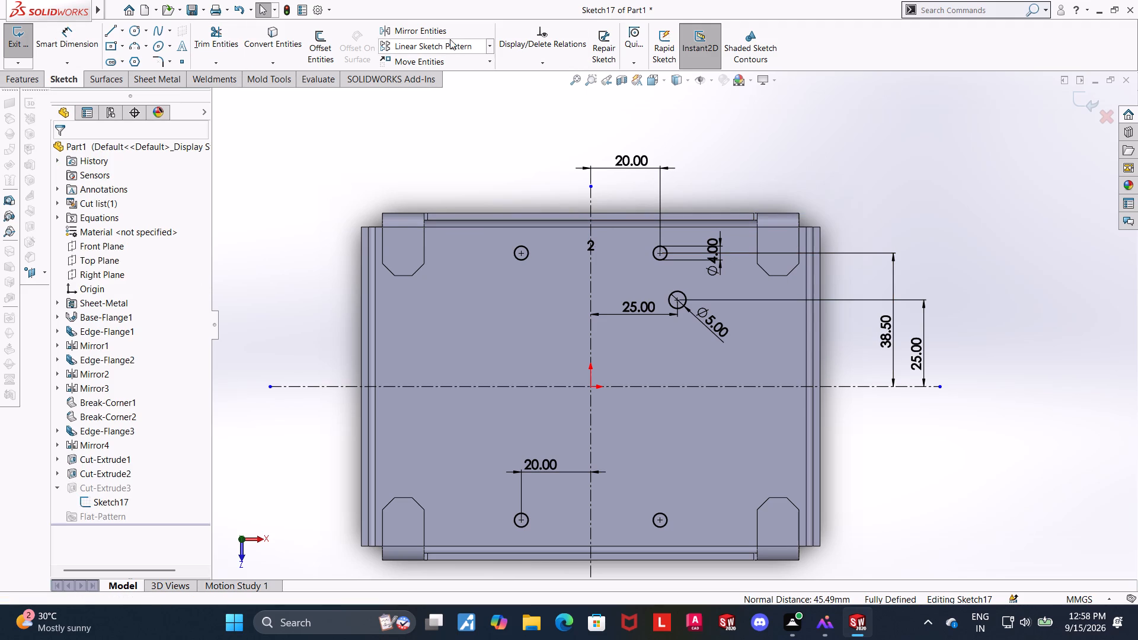
Mirror the 5 mm circle about the vertical centerline.
{"action": "left_click", "coordinate": [447, 36]}
{"action": "left_click", "coordinate": [683, 309]}
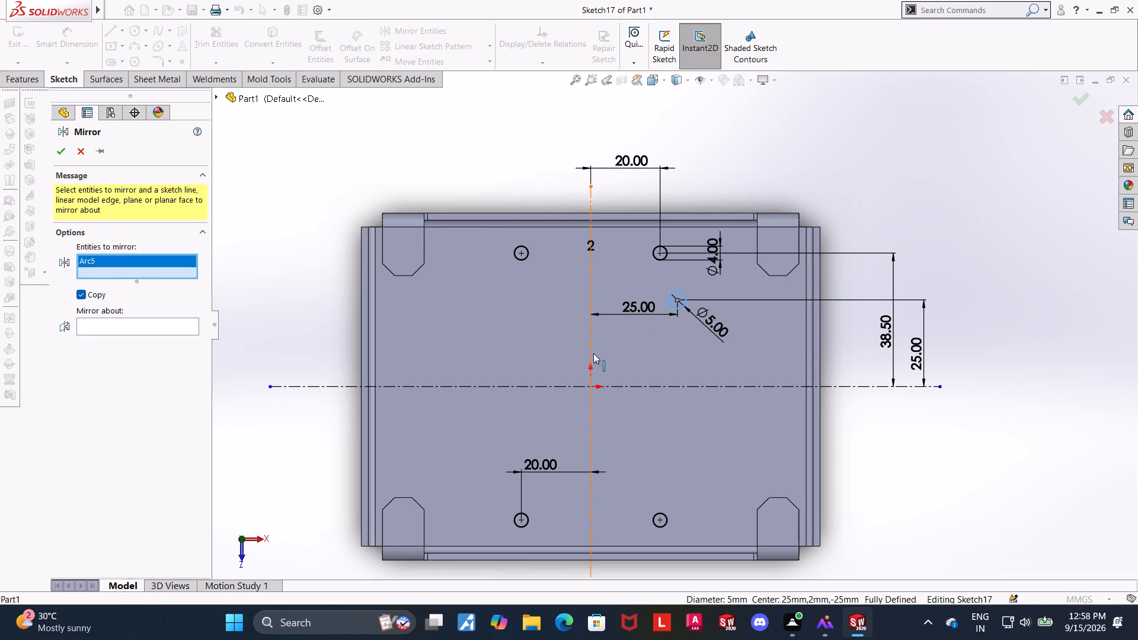
{"action": "left_click", "coordinate": [129, 323]}
{"action": "left_click", "coordinate": [594, 327]}
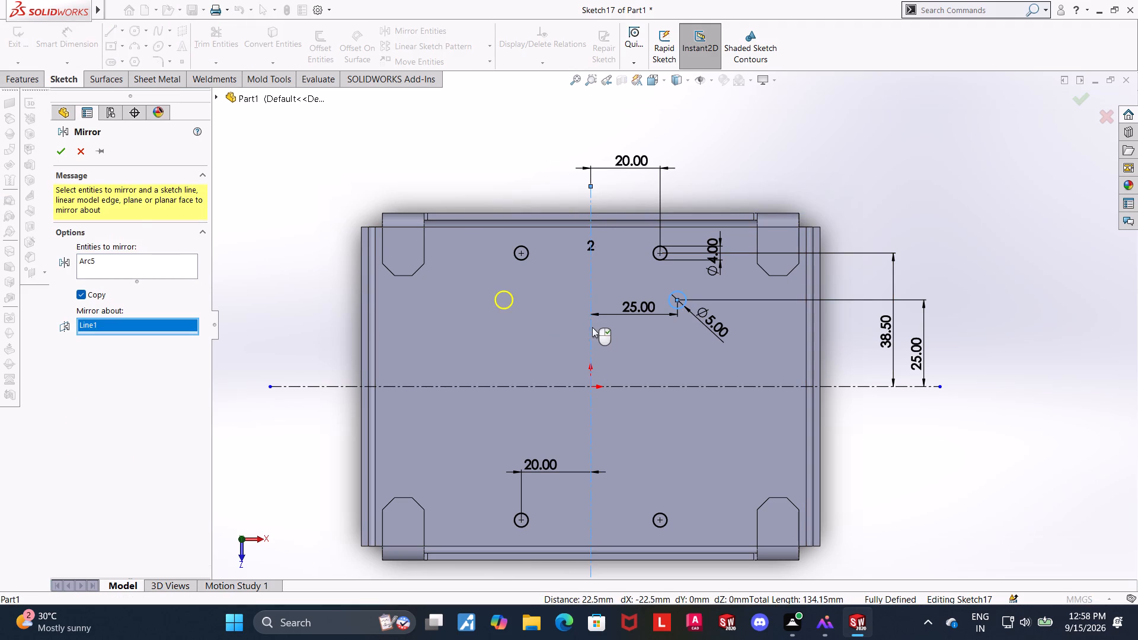
{"action": "left_click", "coordinate": [66, 145]}
{"action": "key", "text": "Escape"}
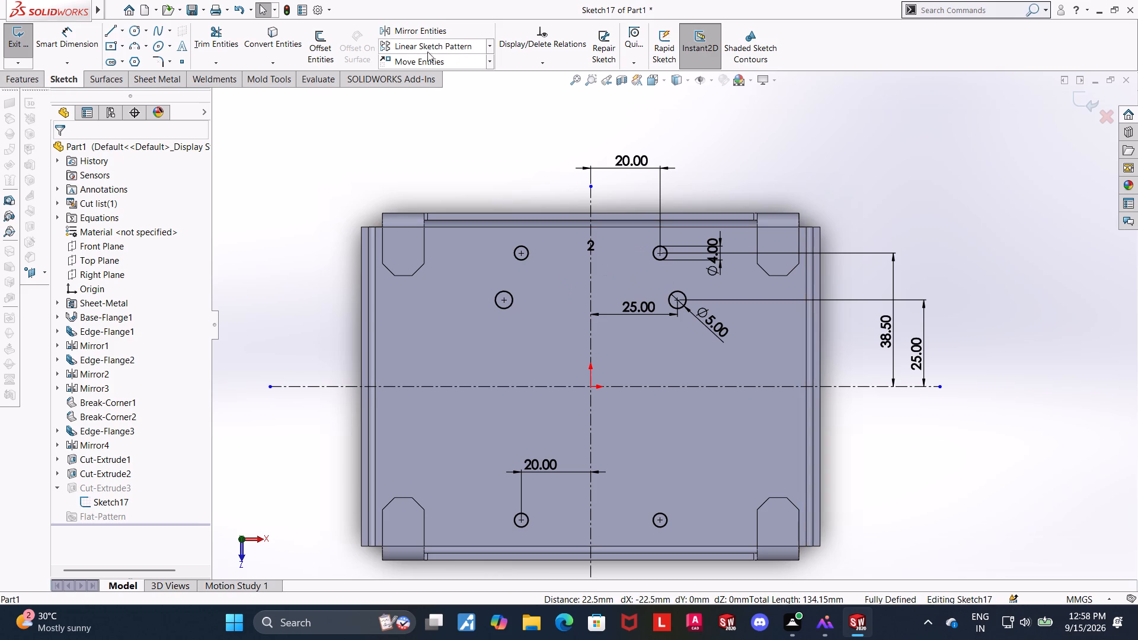
Mirror both upper 5 mm circles about the horizontal centerline.
{"action": "left_click", "coordinate": [417, 34]}
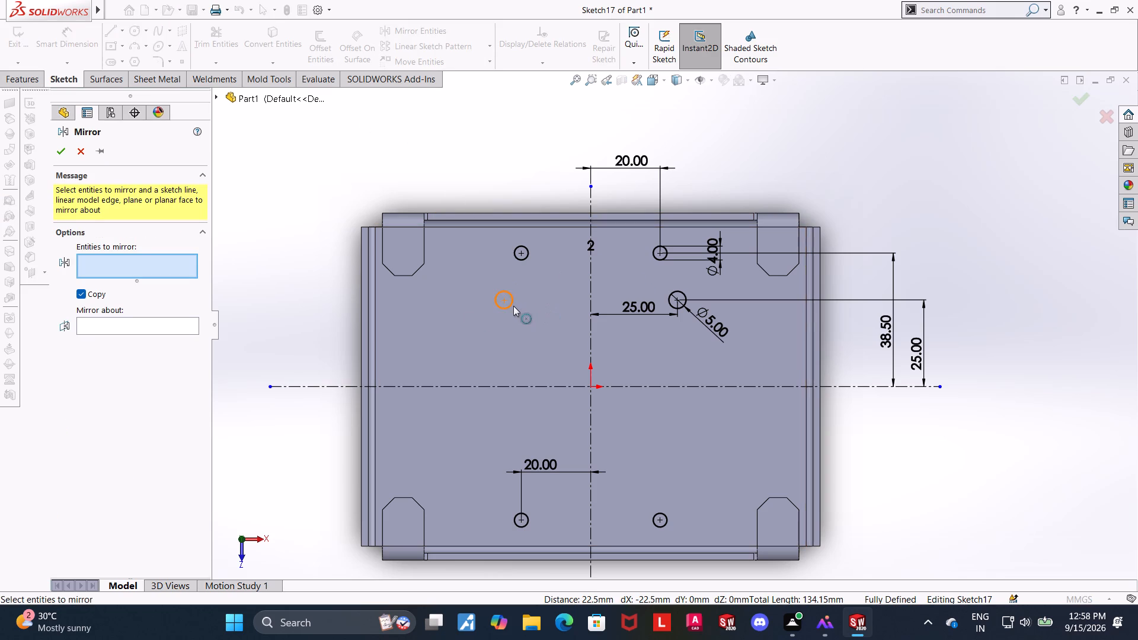
{"action": "left_click", "coordinate": [513, 306]}
{"action": "left_click", "coordinate": [685, 309]}
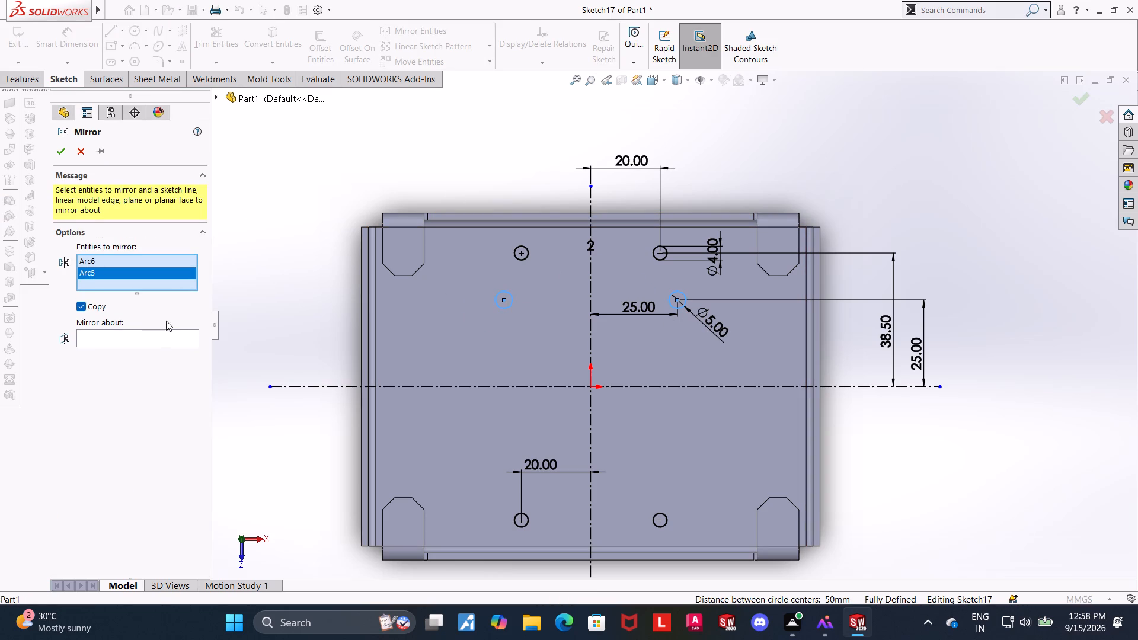
{"action": "left_click", "coordinate": [157, 338]}
{"action": "left_click", "coordinate": [442, 387]}
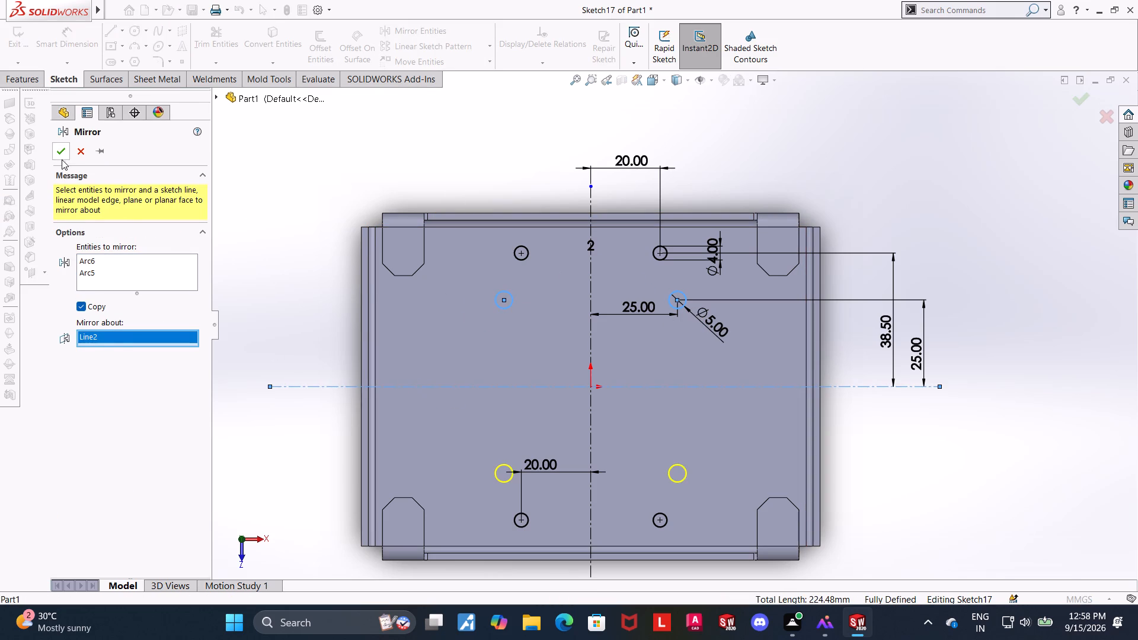
{"action": "left_click", "coordinate": [62, 159]}
{"action": "left_click", "coordinate": [1069, 450]}
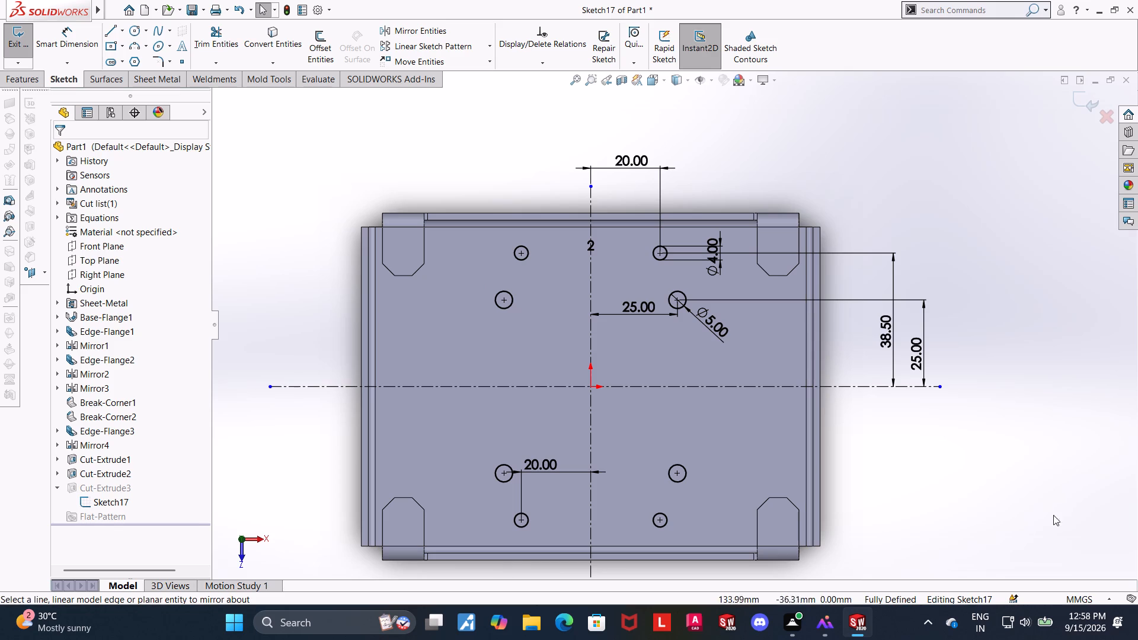
Exit the hole sketch to rebuild the base cut with the four 5 mm circles included.
{"action": "middle_click_drag", "start_coordinate": [1018, 563], "coordinate": [1021, 475]}
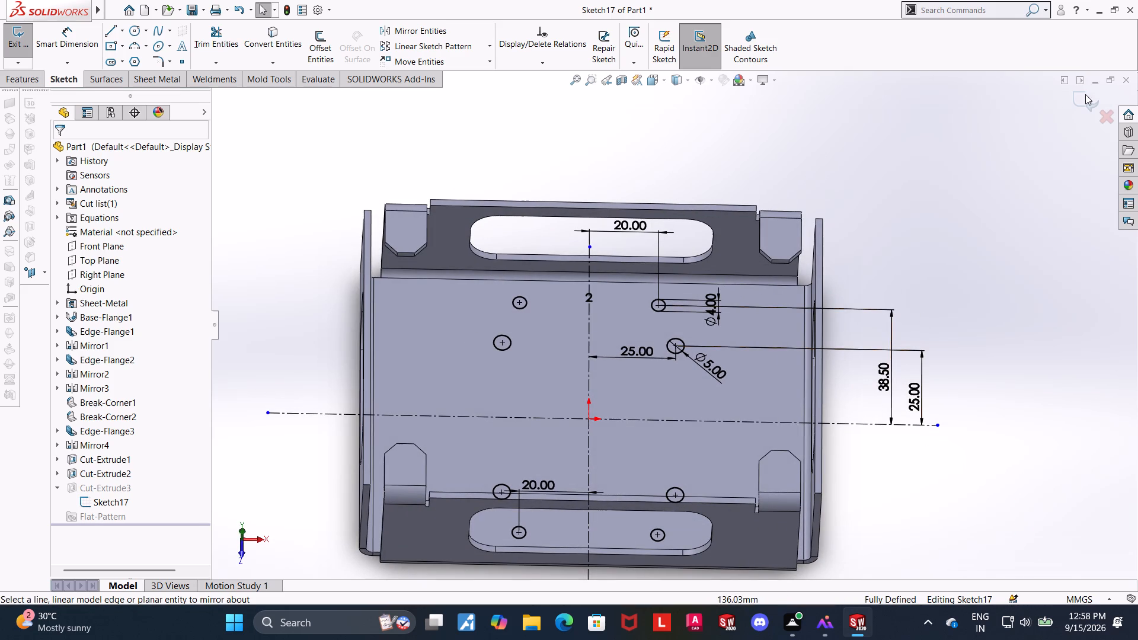
{"action": "left_click", "coordinate": [1085, 94]}
Inspect the 4 mm and 5 mm base holes and the box's flanges from several angles.
{"action": "scroll", "coordinate": [986, 433], "scroll_direction": "up", "scroll_amount": 3}
{"action": "scroll", "coordinate": [721, 407], "scroll_direction": "down", "scroll_amount": 3}
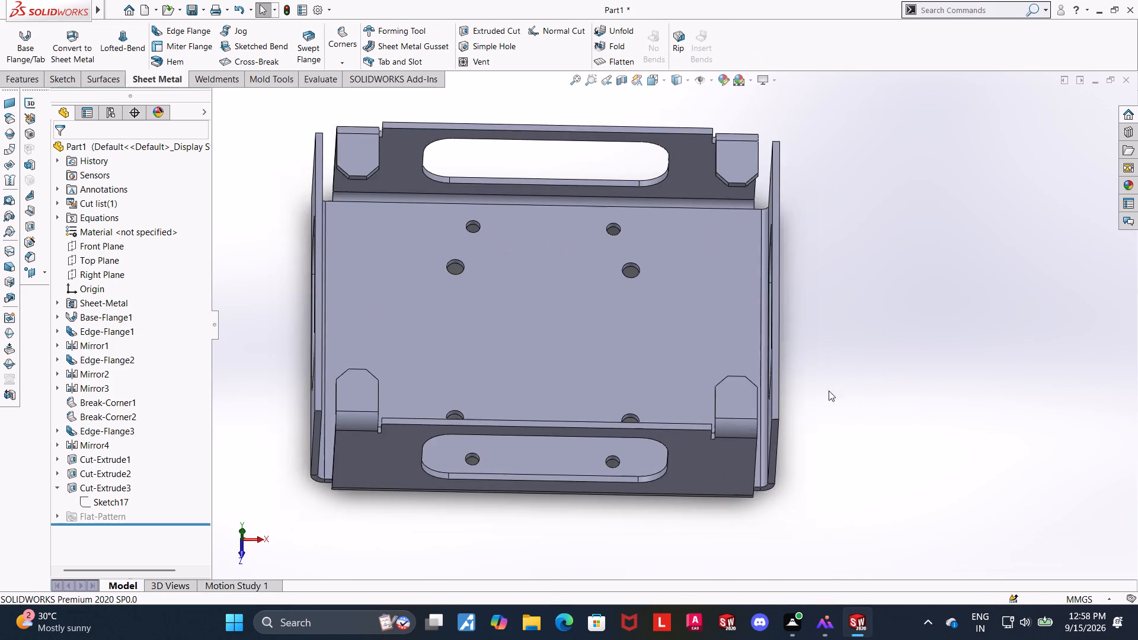
{"action": "middle_click_drag", "start_coordinate": [915, 365], "coordinate": [910, 440]}
{"action": "left_click", "coordinate": [911, 437]}
{"action": "middle_click_drag", "start_coordinate": [886, 345], "coordinate": [882, 308]}
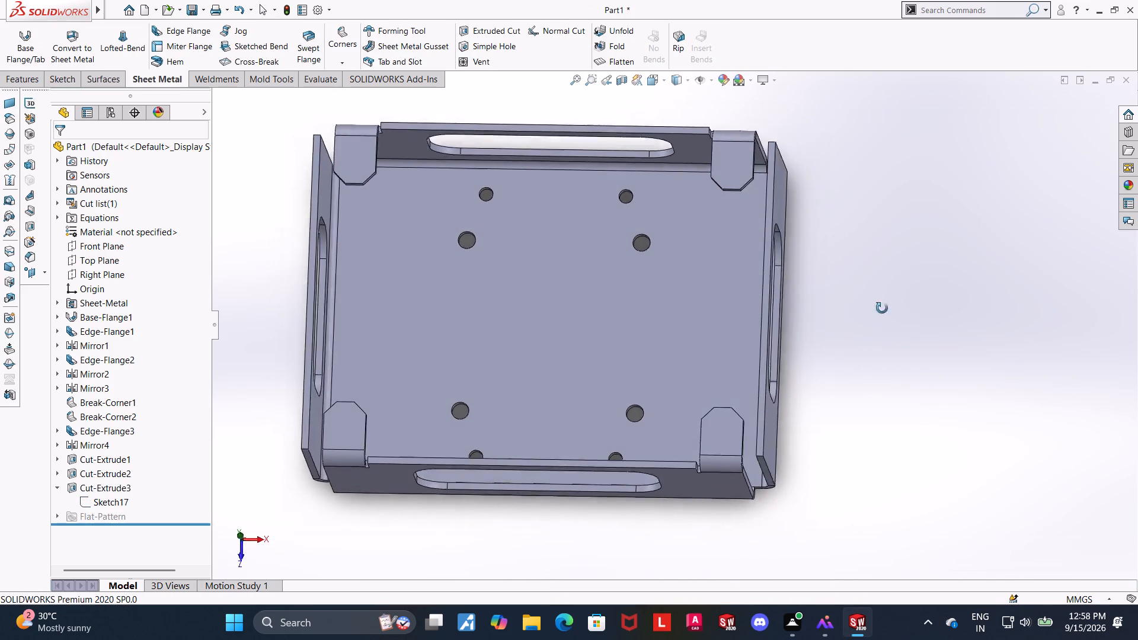
{"action": "middle_click_drag", "start_coordinate": [882, 308], "coordinate": [907, 201]}
{"action": "scroll", "coordinate": [889, 252], "scroll_direction": "up", "scroll_amount": 1}
{"action": "middle_click_drag", "start_coordinate": [889, 252], "coordinate": [880, 284]}
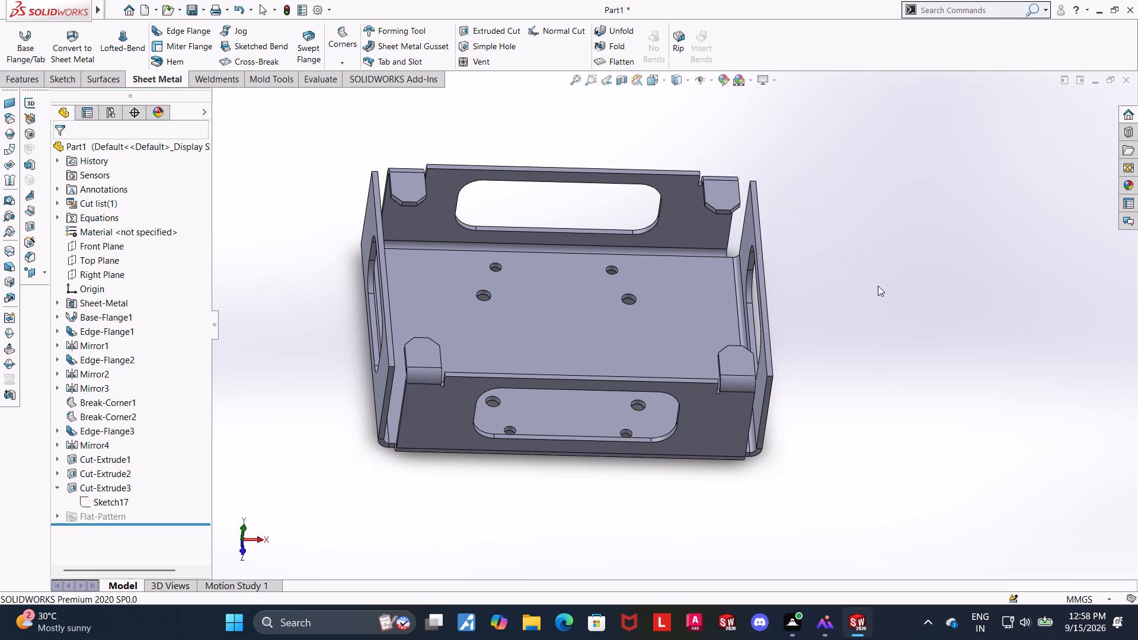
{"action": "middle_click_drag", "start_coordinate": [882, 279], "coordinate": [875, 311]}
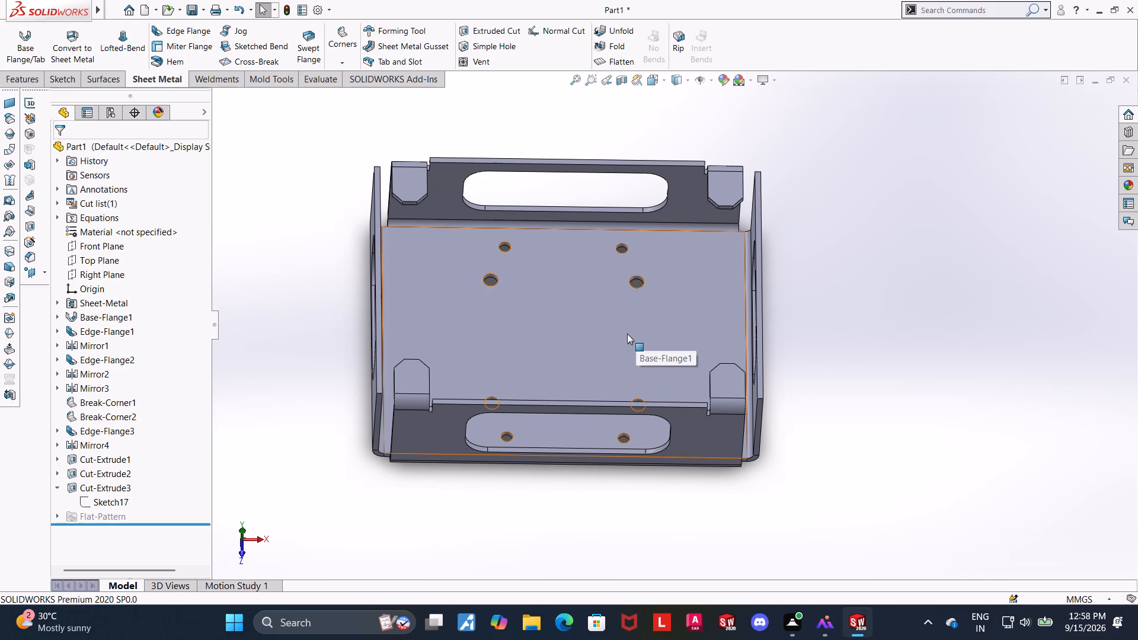
Reopen the base hole cut's sketch for editing and view it normal to its plane.
{"action": "left_click", "coordinate": [93, 497]}
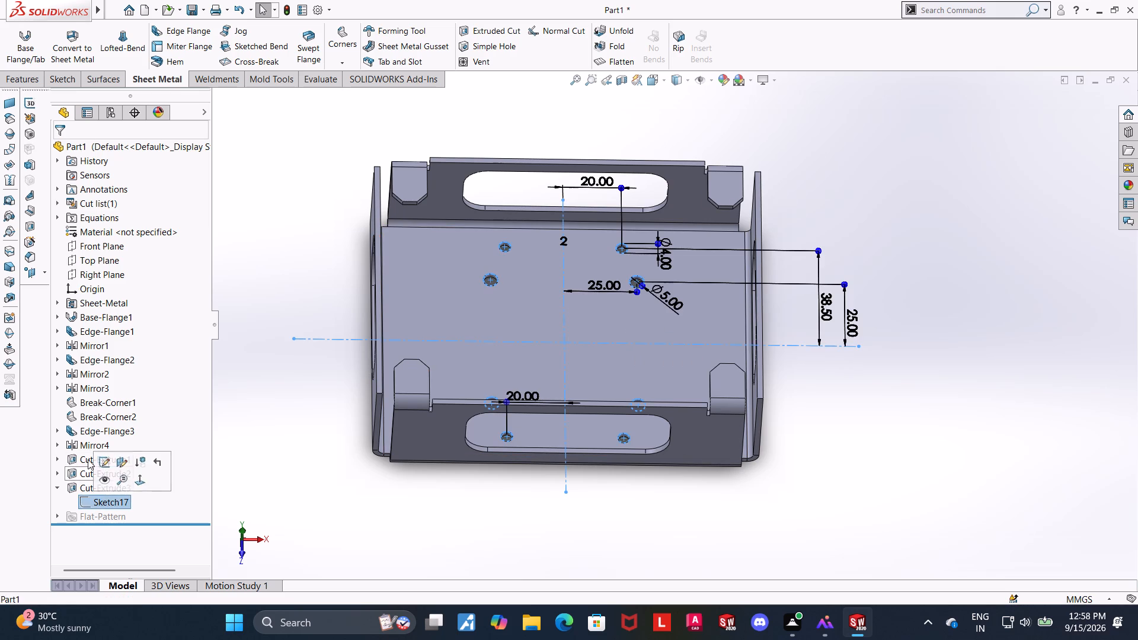
{"action": "left_click", "coordinate": [106, 460]}
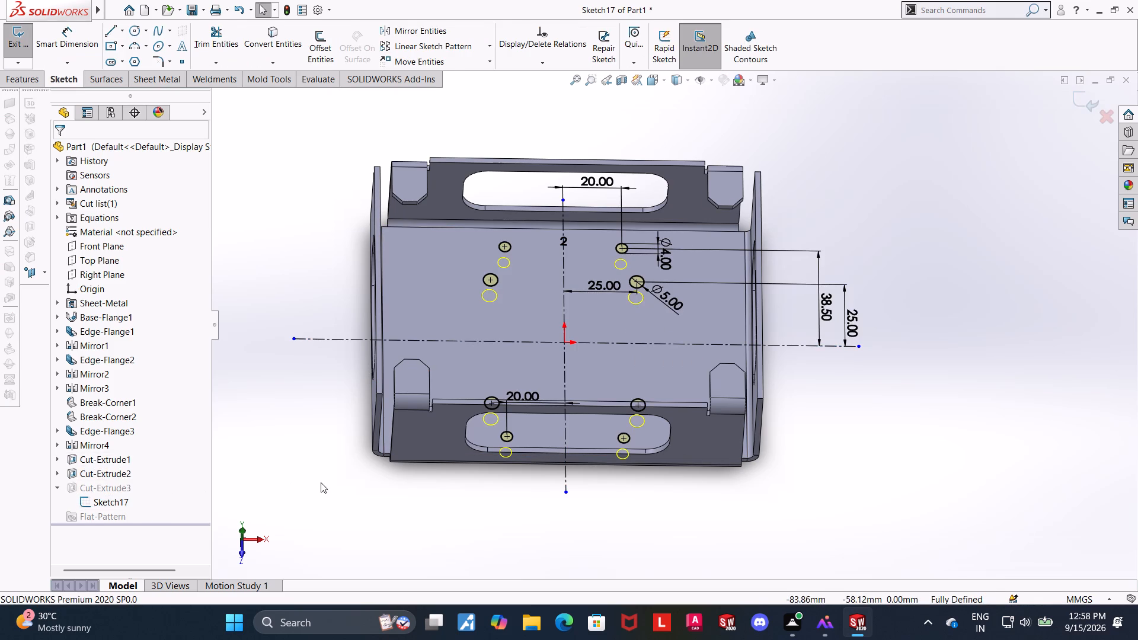
{"action": "middle_click_drag", "start_coordinate": [891, 410], "coordinate": [892, 449]}
{"action": "scroll", "coordinate": [870, 396], "scroll_direction": "up", "scroll_amount": 2}
{"action": "scroll", "coordinate": [798, 285], "scroll_direction": "down", "scroll_amount": 1}
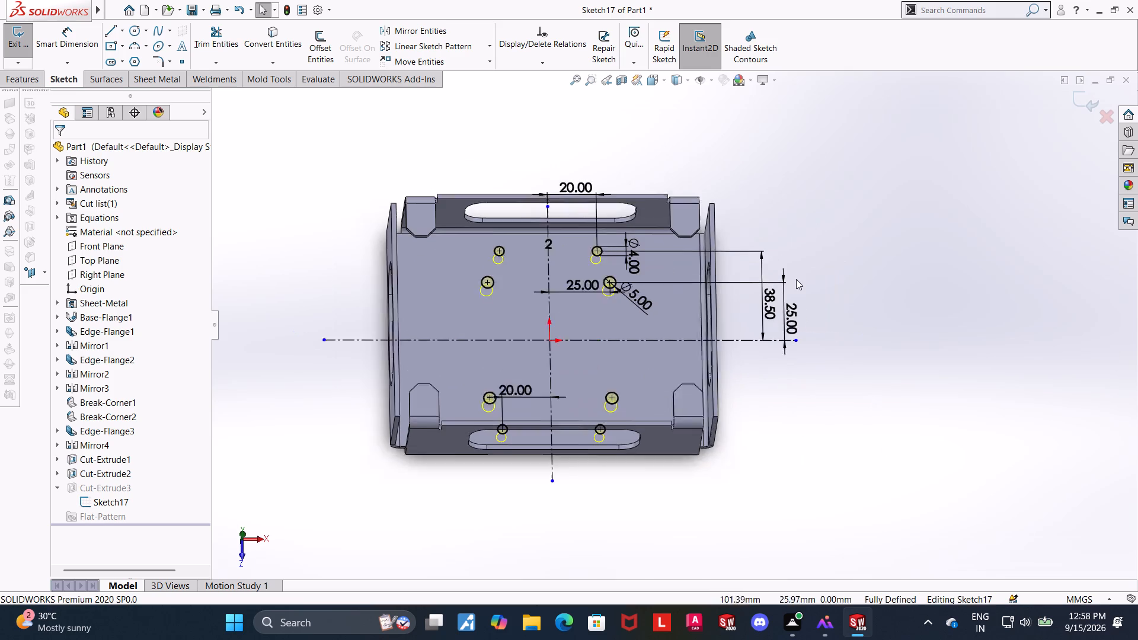
{"action": "scroll", "coordinate": [796, 279], "scroll_direction": "down", "scroll_amount": 1}
{"action": "left_click", "coordinate": [864, 263]}
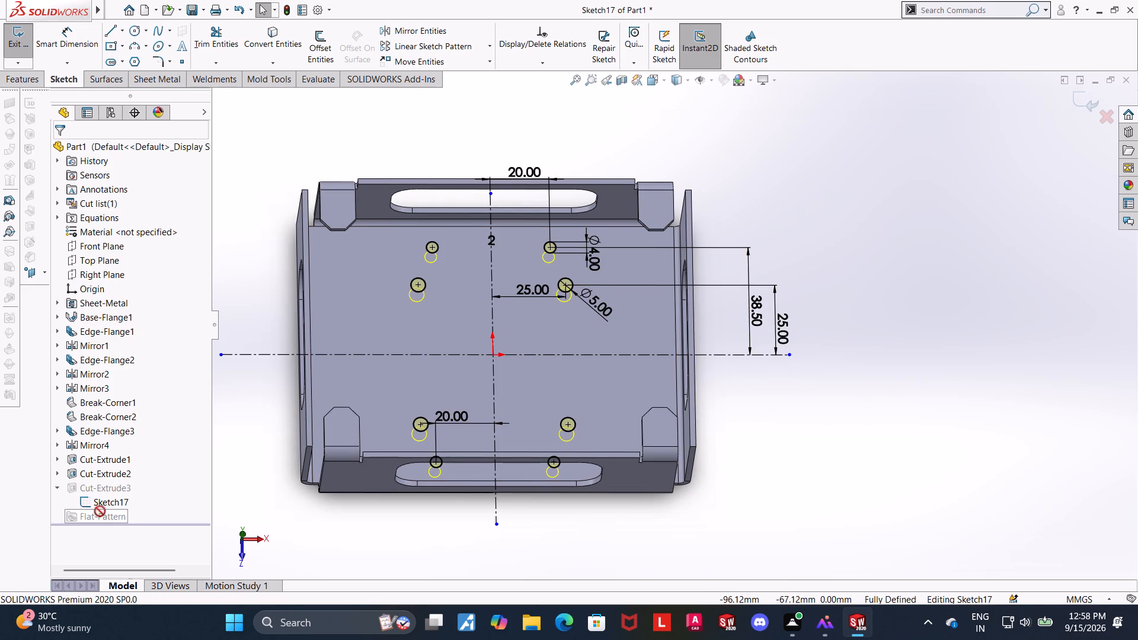
{"action": "left_click", "coordinate": [106, 504]}
{"action": "left_click", "coordinate": [136, 487]}
Examine the layout and dimensions of the circles in the base hole sketch.
{"action": "scroll", "coordinate": [794, 213], "scroll_direction": "down", "scroll_amount": 2}
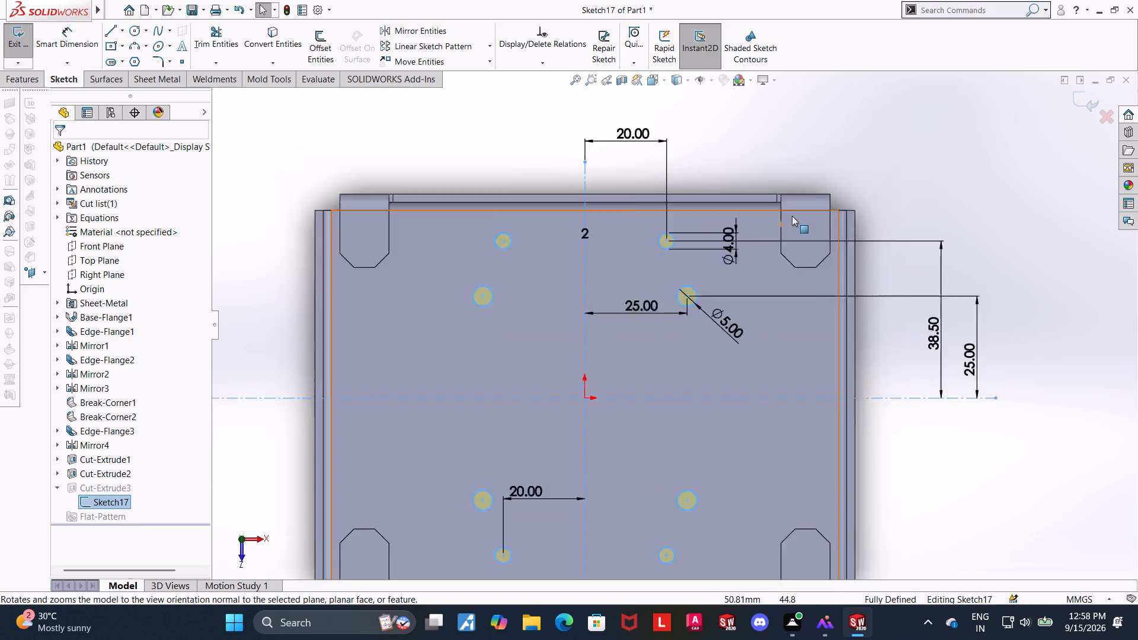
{"action": "scroll", "coordinate": [792, 216], "scroll_direction": "down", "scroll_amount": 1}
{"action": "scroll", "coordinate": [350, 241], "scroll_direction": "up", "scroll_amount": 1}
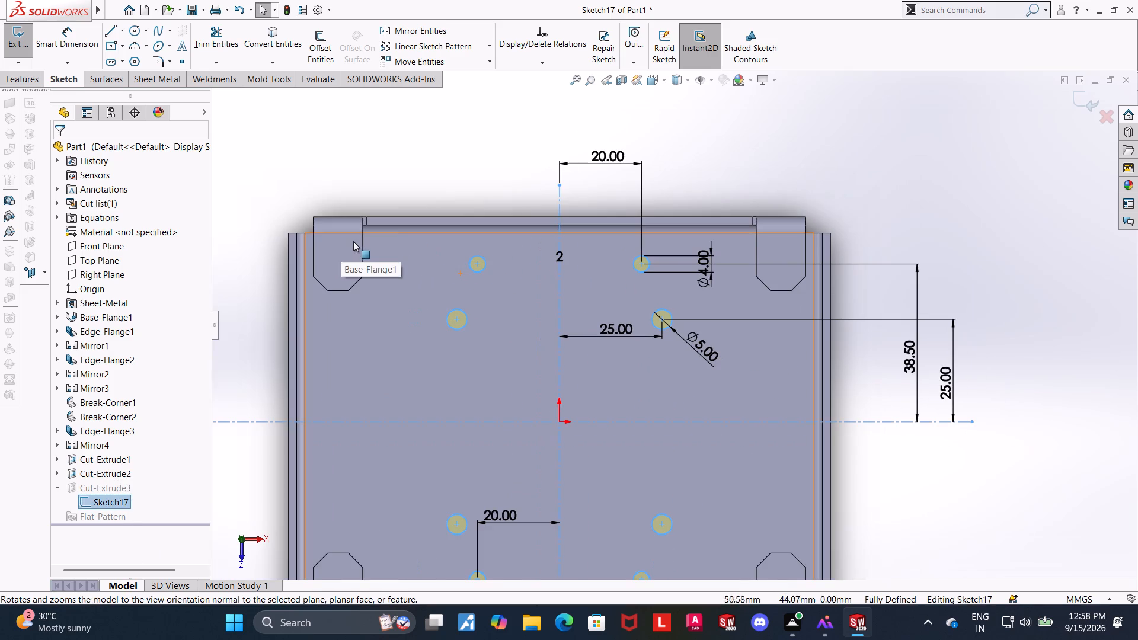
{"action": "scroll", "coordinate": [396, 233], "scroll_direction": "down", "scroll_amount": 2}
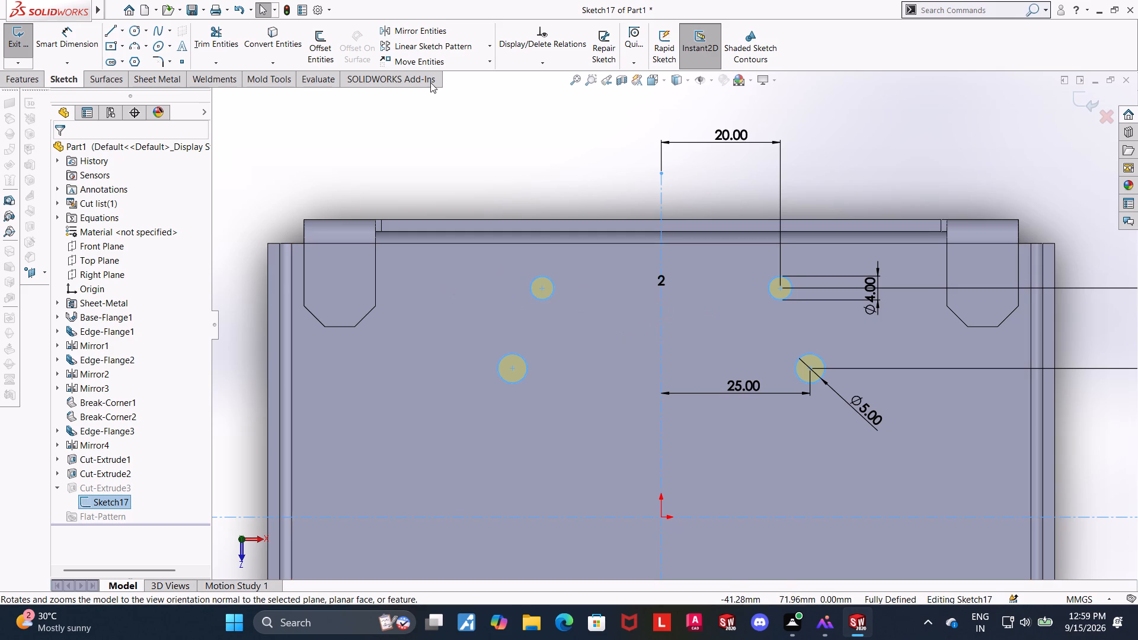
{"action": "scroll", "coordinate": [583, 357], "scroll_direction": "up", "scroll_amount": 2}
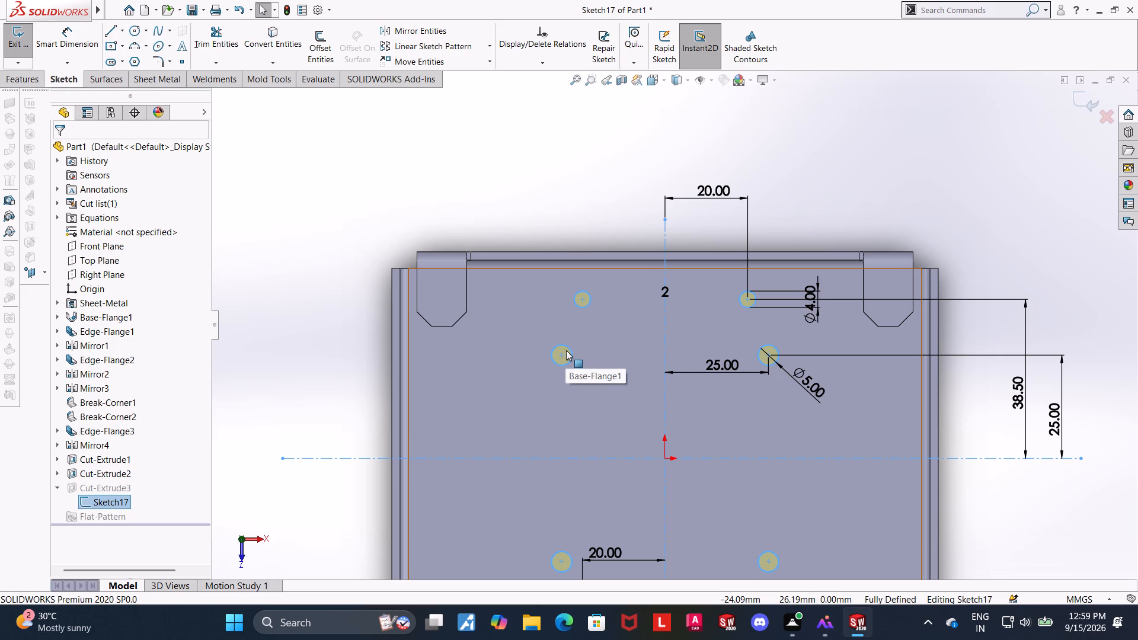
{"action": "scroll", "coordinate": [548, 337], "scroll_direction": "up", "scroll_amount": 1}
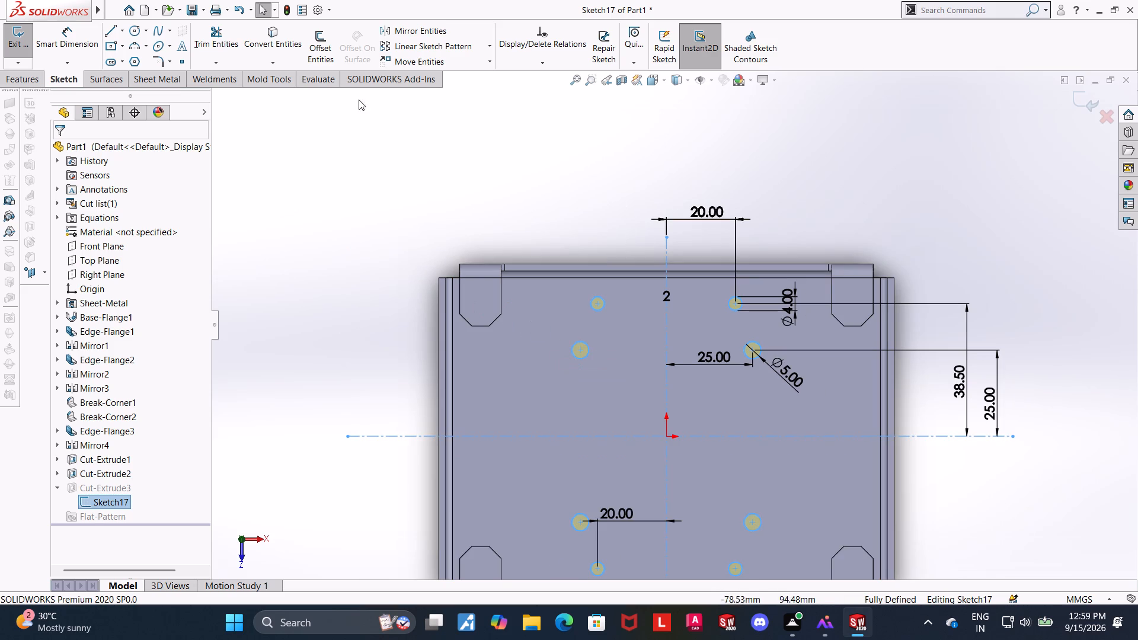
{"action": "scroll", "coordinate": [866, 412], "scroll_direction": "up", "scroll_amount": 2}
{"action": "scroll", "coordinate": [808, 362], "scroll_direction": "down", "scroll_amount": 2}
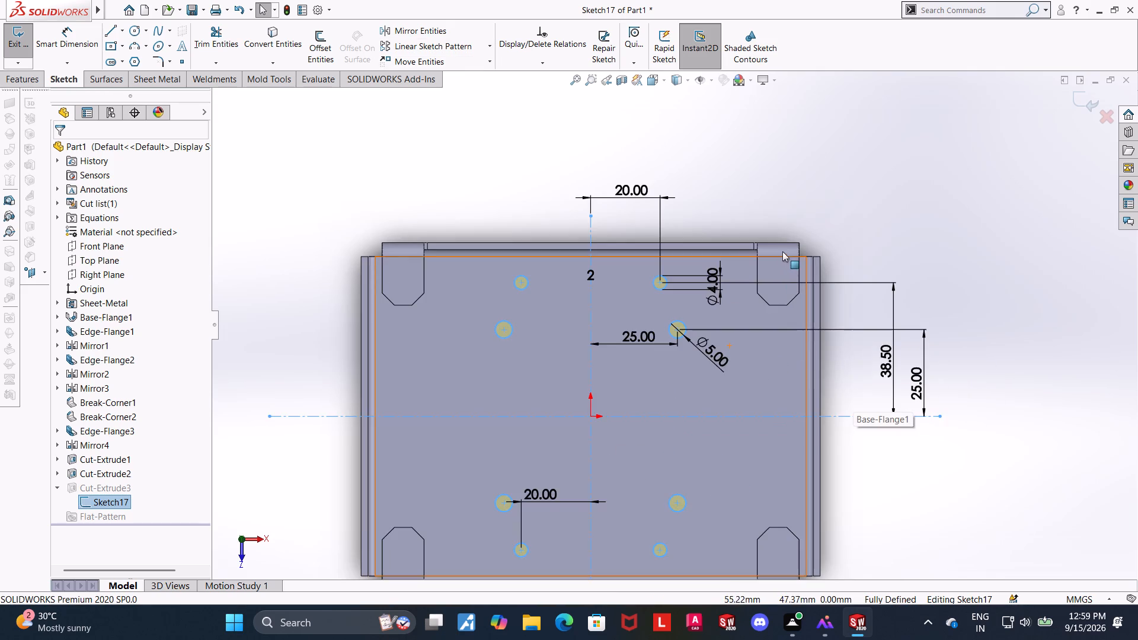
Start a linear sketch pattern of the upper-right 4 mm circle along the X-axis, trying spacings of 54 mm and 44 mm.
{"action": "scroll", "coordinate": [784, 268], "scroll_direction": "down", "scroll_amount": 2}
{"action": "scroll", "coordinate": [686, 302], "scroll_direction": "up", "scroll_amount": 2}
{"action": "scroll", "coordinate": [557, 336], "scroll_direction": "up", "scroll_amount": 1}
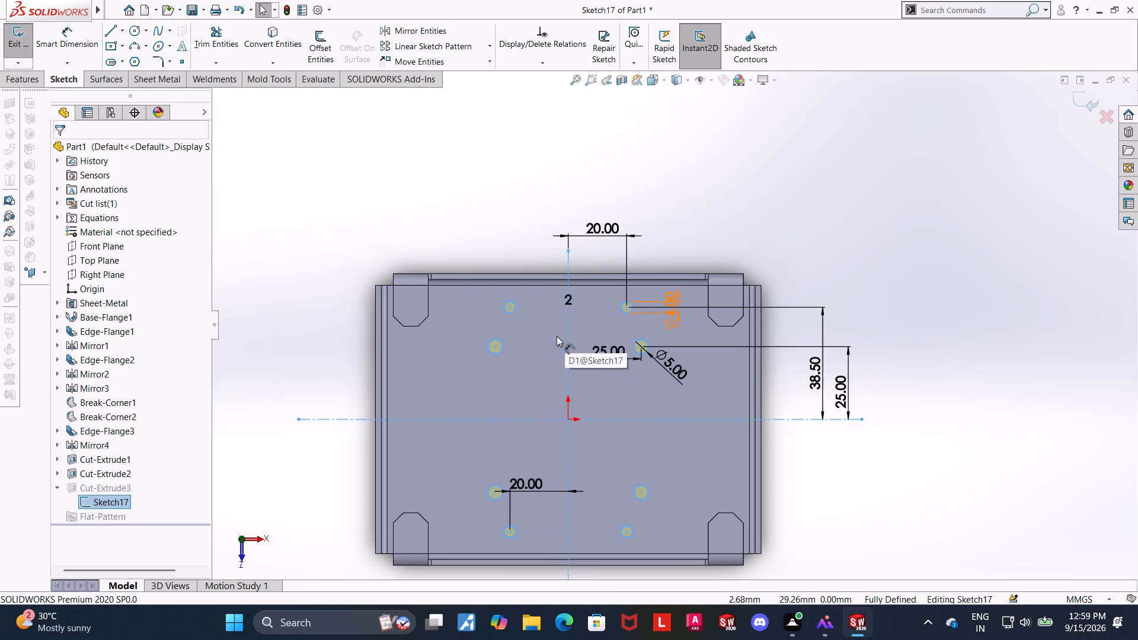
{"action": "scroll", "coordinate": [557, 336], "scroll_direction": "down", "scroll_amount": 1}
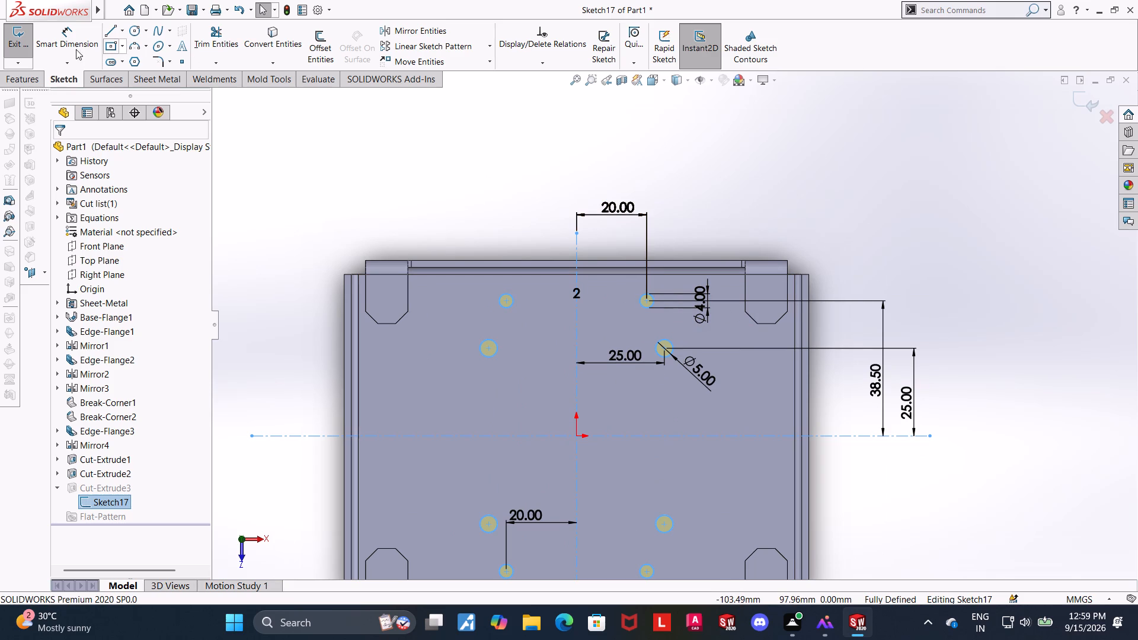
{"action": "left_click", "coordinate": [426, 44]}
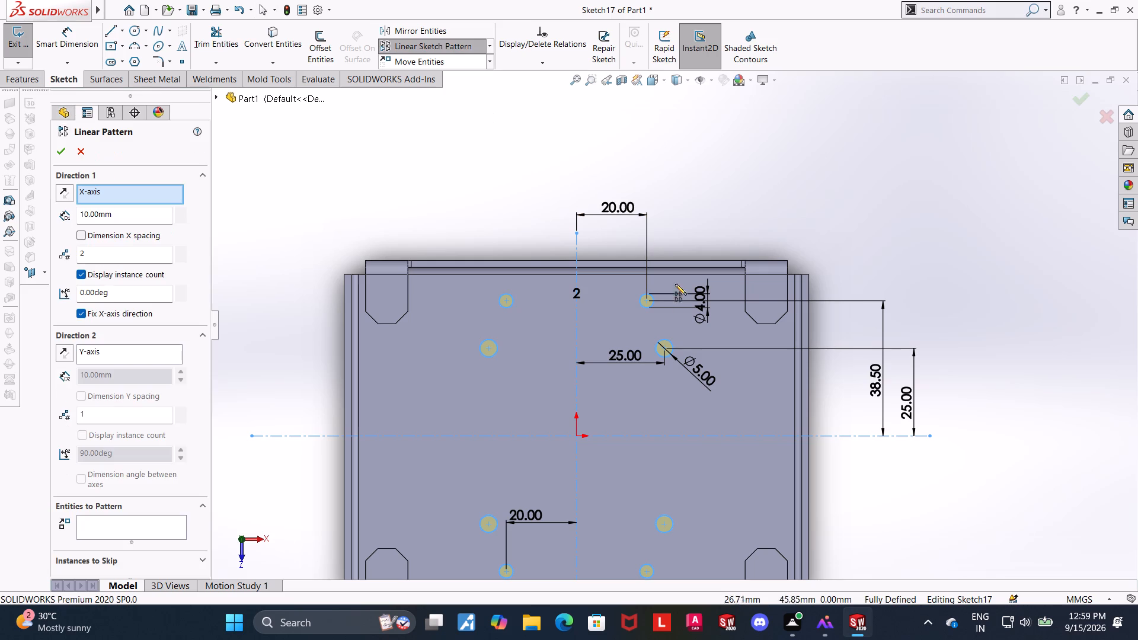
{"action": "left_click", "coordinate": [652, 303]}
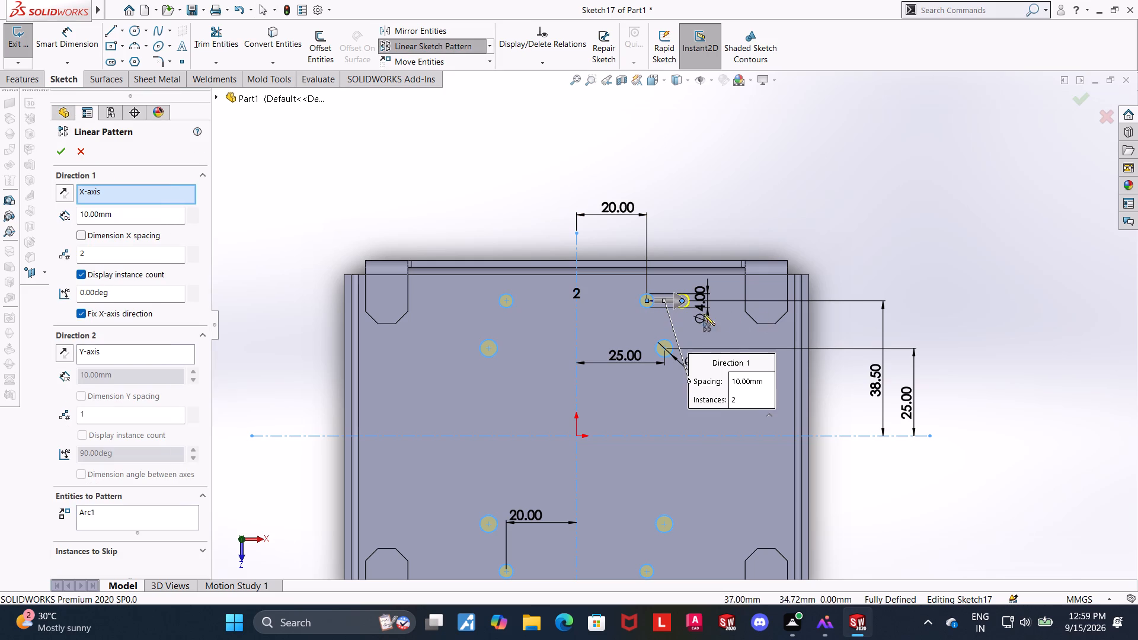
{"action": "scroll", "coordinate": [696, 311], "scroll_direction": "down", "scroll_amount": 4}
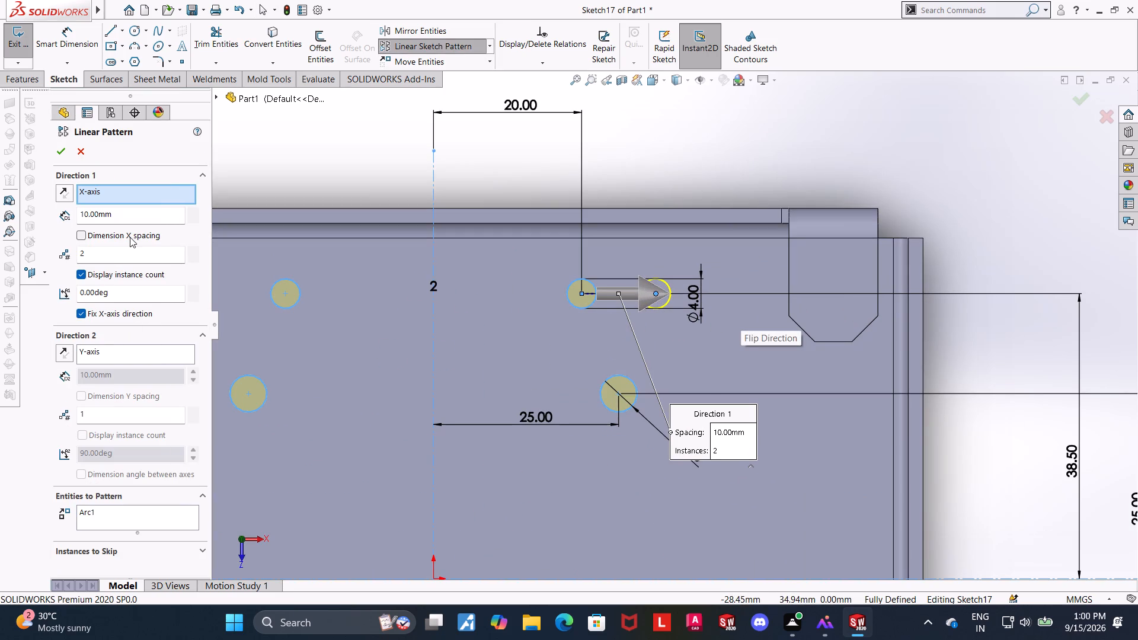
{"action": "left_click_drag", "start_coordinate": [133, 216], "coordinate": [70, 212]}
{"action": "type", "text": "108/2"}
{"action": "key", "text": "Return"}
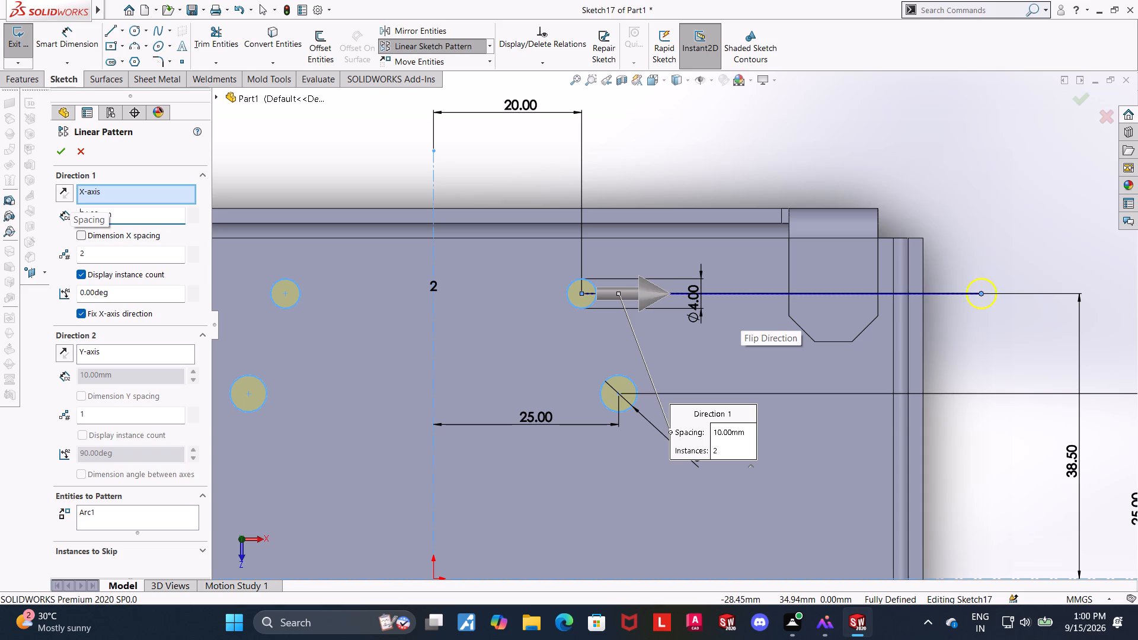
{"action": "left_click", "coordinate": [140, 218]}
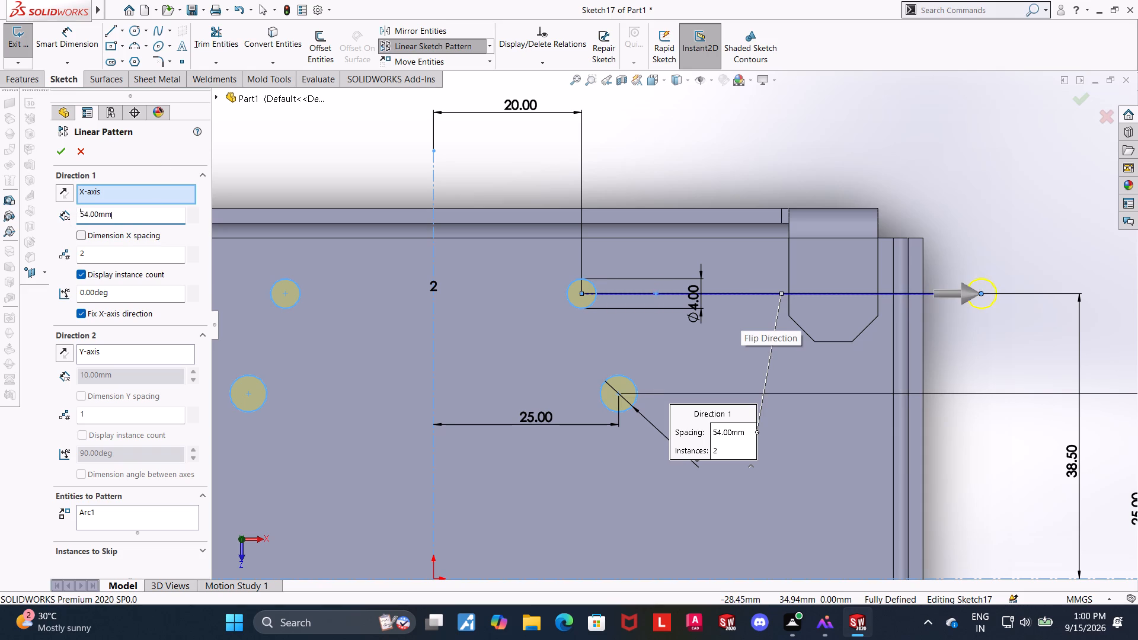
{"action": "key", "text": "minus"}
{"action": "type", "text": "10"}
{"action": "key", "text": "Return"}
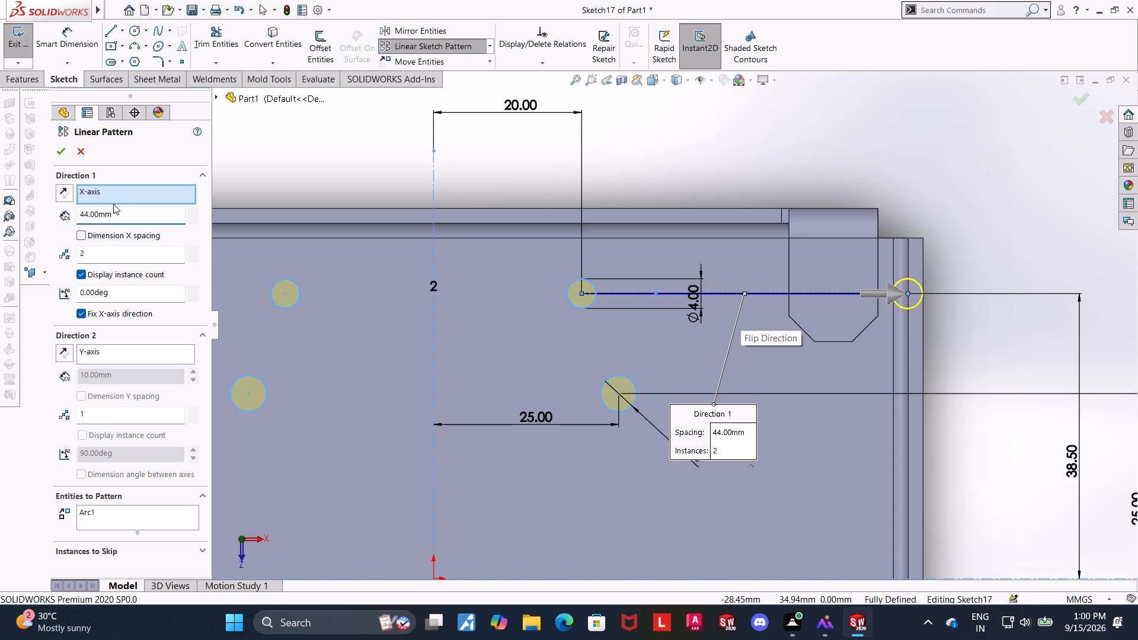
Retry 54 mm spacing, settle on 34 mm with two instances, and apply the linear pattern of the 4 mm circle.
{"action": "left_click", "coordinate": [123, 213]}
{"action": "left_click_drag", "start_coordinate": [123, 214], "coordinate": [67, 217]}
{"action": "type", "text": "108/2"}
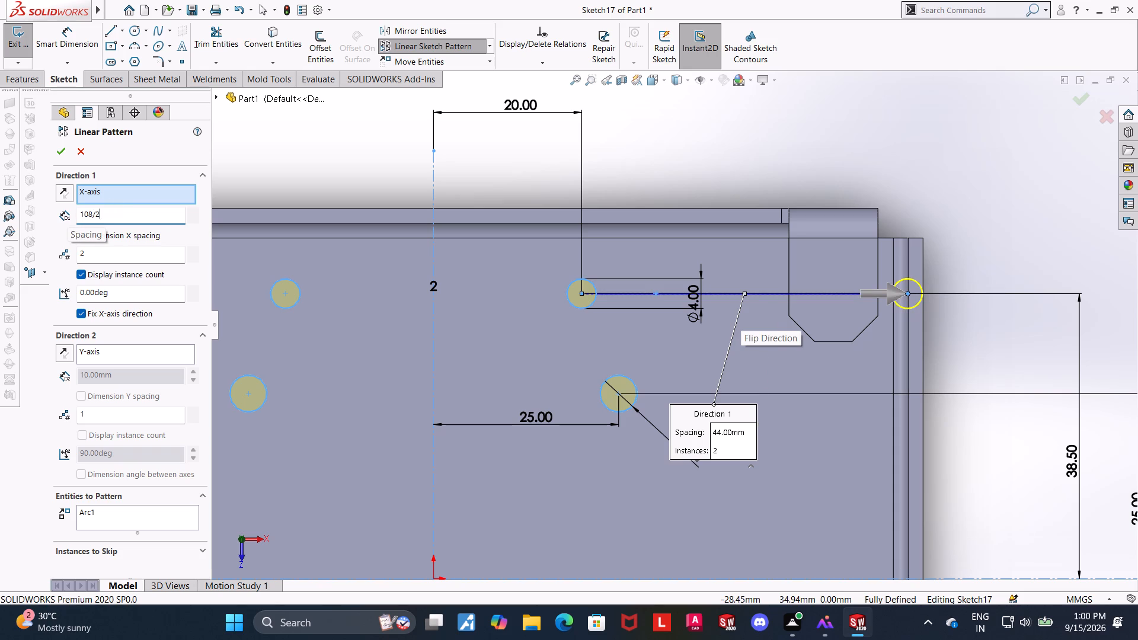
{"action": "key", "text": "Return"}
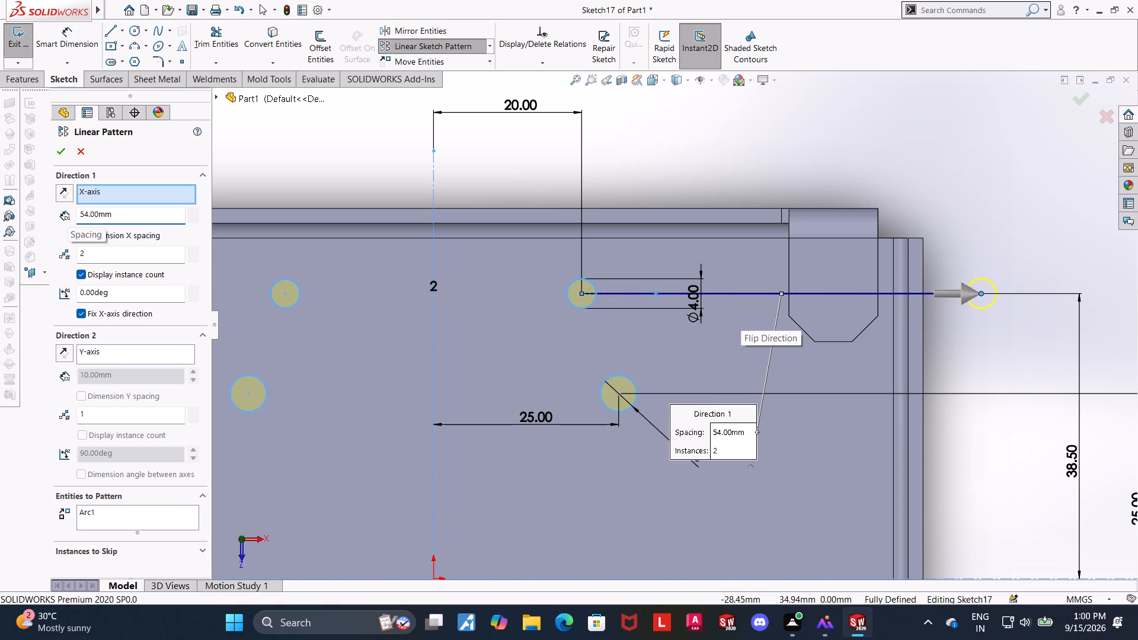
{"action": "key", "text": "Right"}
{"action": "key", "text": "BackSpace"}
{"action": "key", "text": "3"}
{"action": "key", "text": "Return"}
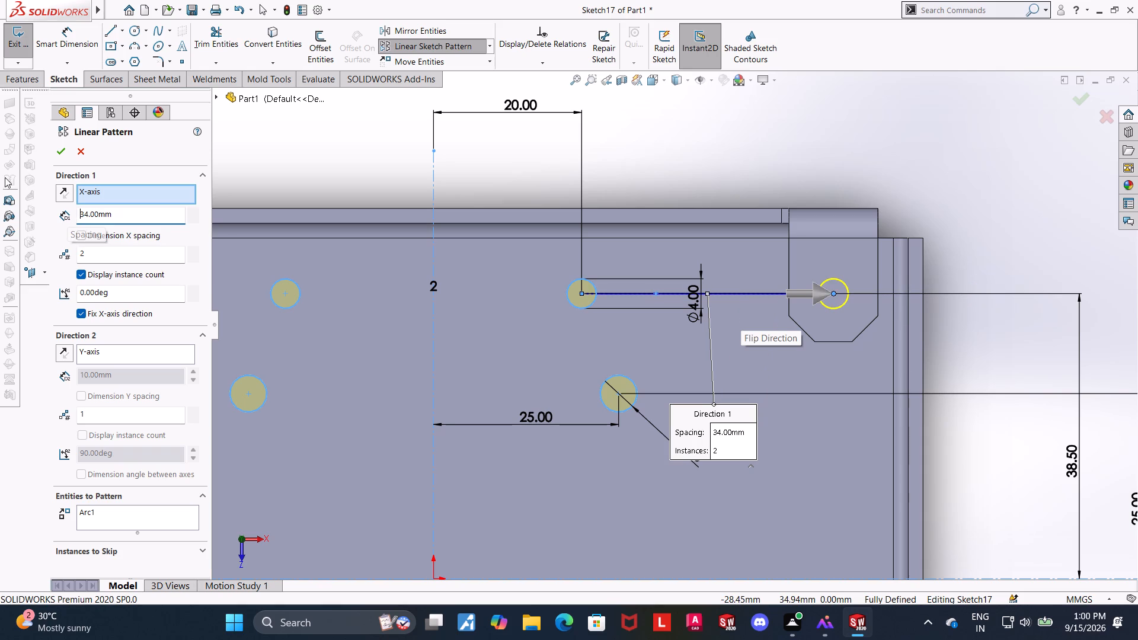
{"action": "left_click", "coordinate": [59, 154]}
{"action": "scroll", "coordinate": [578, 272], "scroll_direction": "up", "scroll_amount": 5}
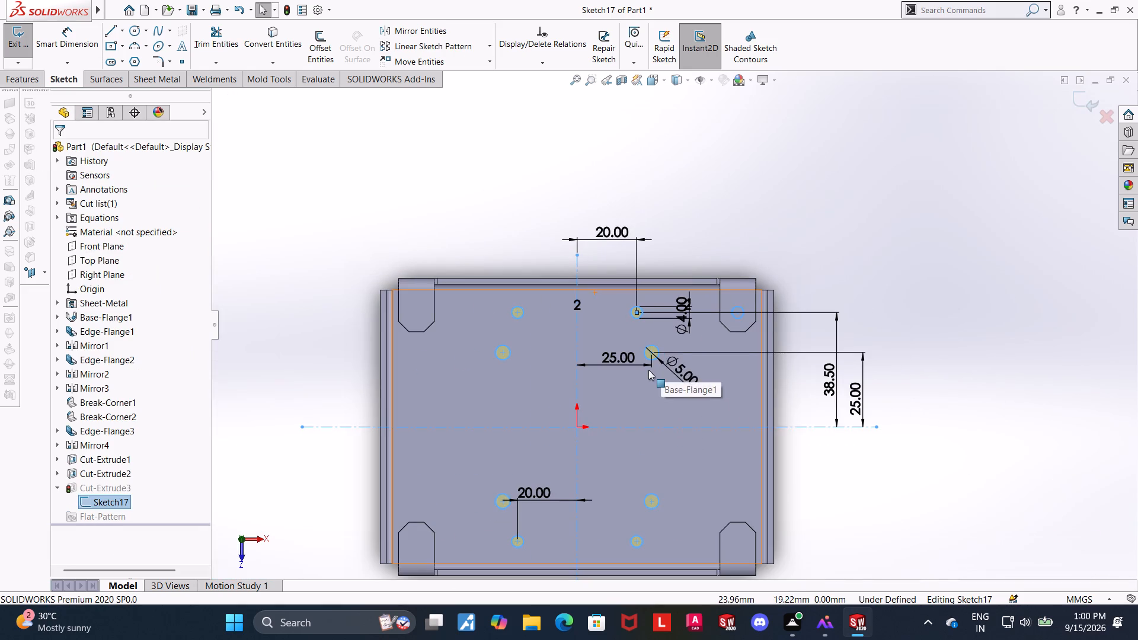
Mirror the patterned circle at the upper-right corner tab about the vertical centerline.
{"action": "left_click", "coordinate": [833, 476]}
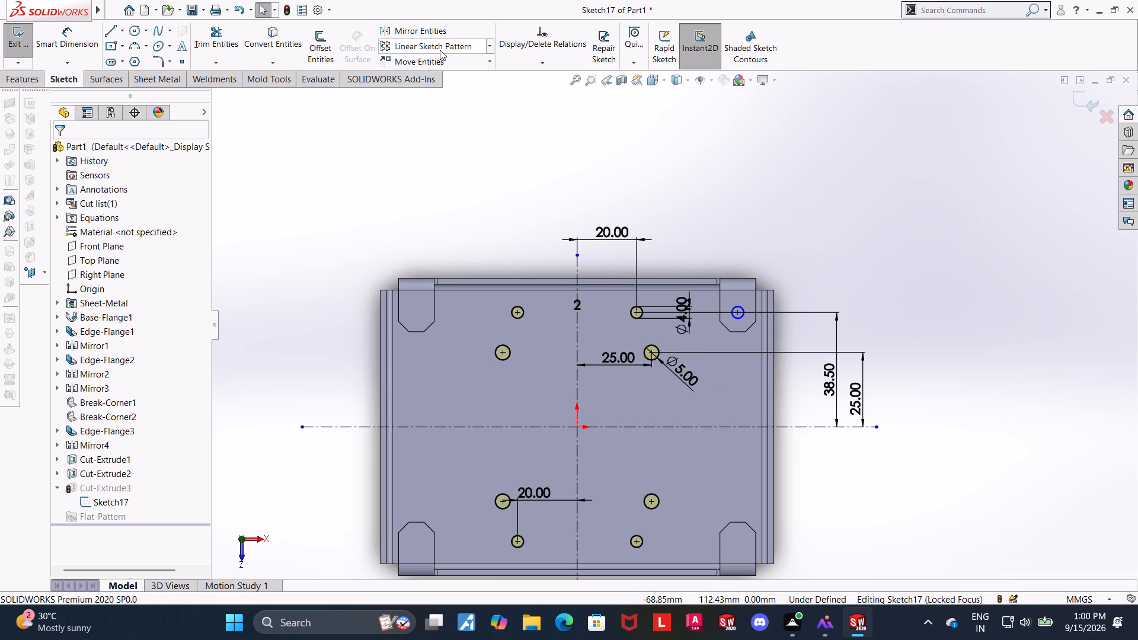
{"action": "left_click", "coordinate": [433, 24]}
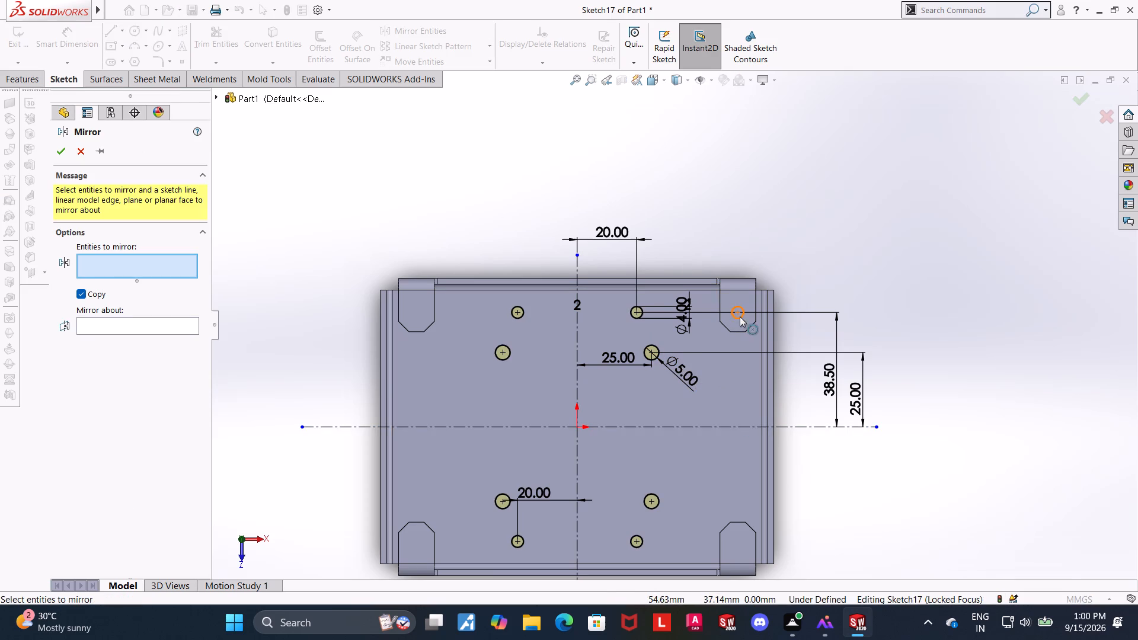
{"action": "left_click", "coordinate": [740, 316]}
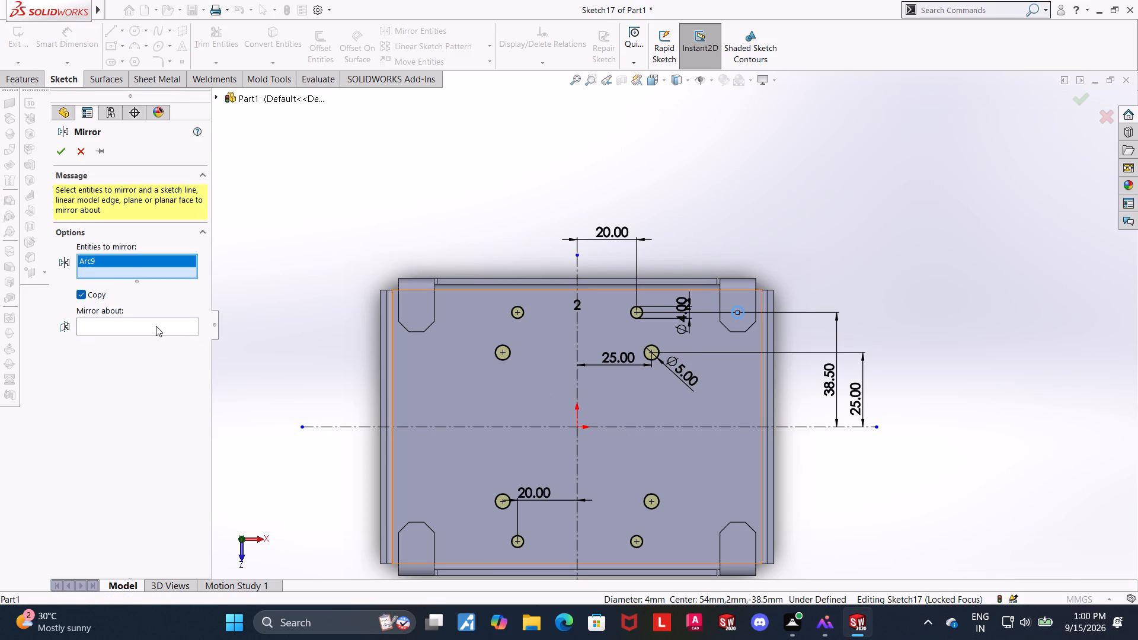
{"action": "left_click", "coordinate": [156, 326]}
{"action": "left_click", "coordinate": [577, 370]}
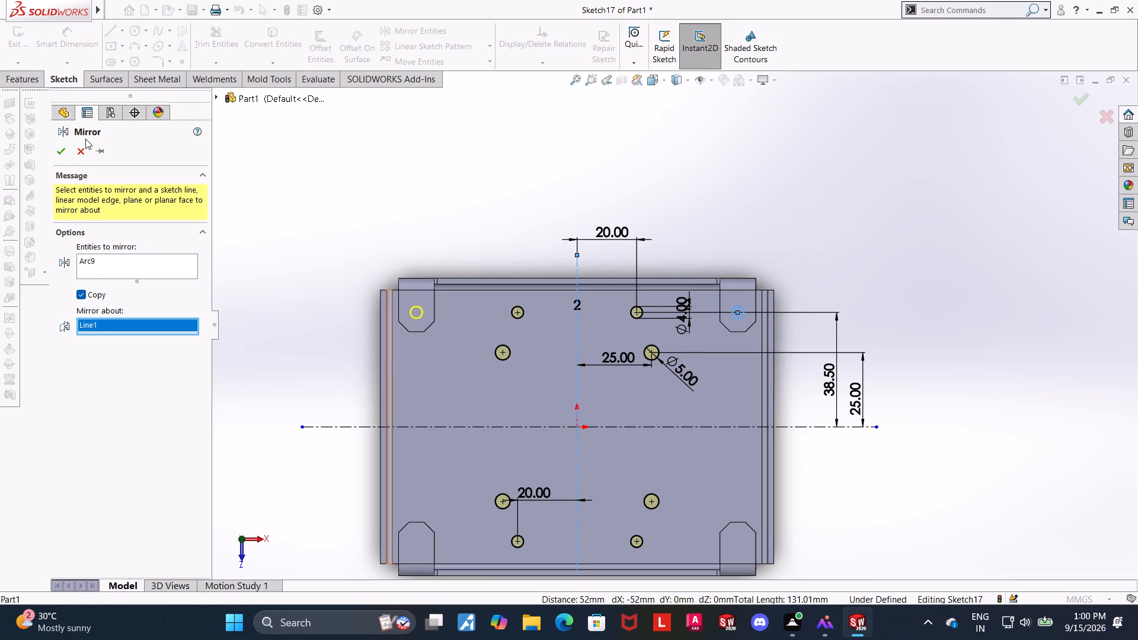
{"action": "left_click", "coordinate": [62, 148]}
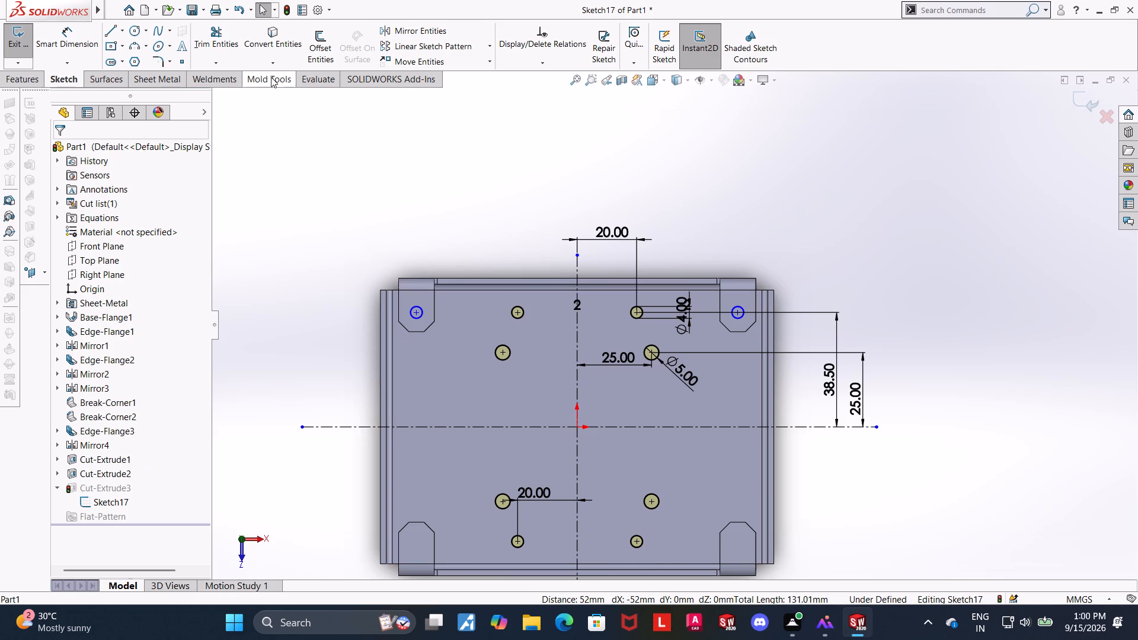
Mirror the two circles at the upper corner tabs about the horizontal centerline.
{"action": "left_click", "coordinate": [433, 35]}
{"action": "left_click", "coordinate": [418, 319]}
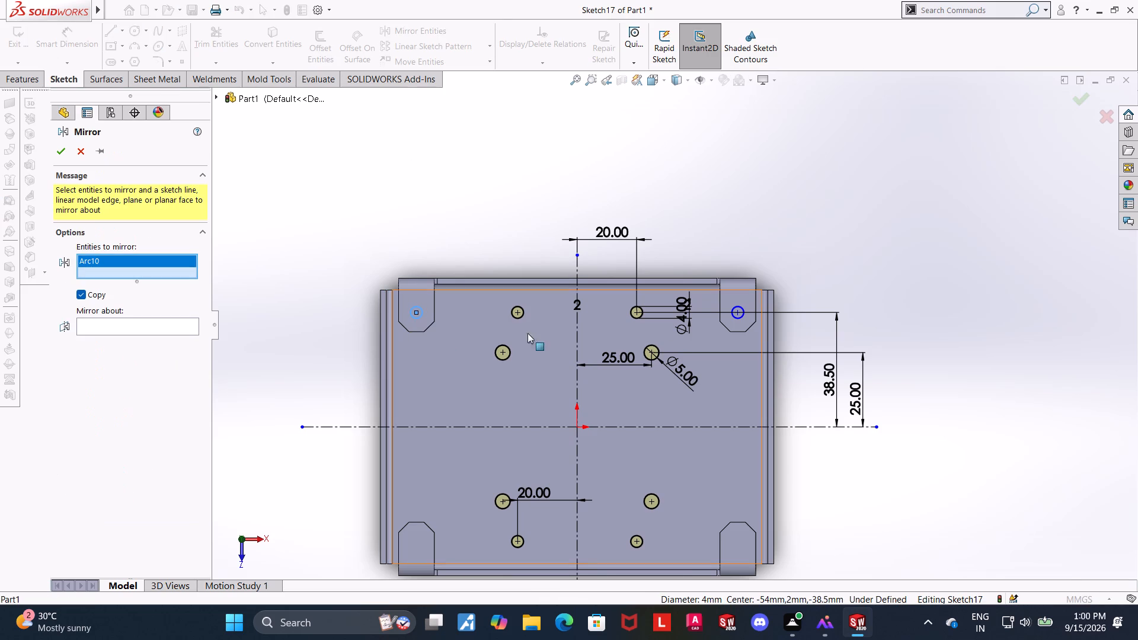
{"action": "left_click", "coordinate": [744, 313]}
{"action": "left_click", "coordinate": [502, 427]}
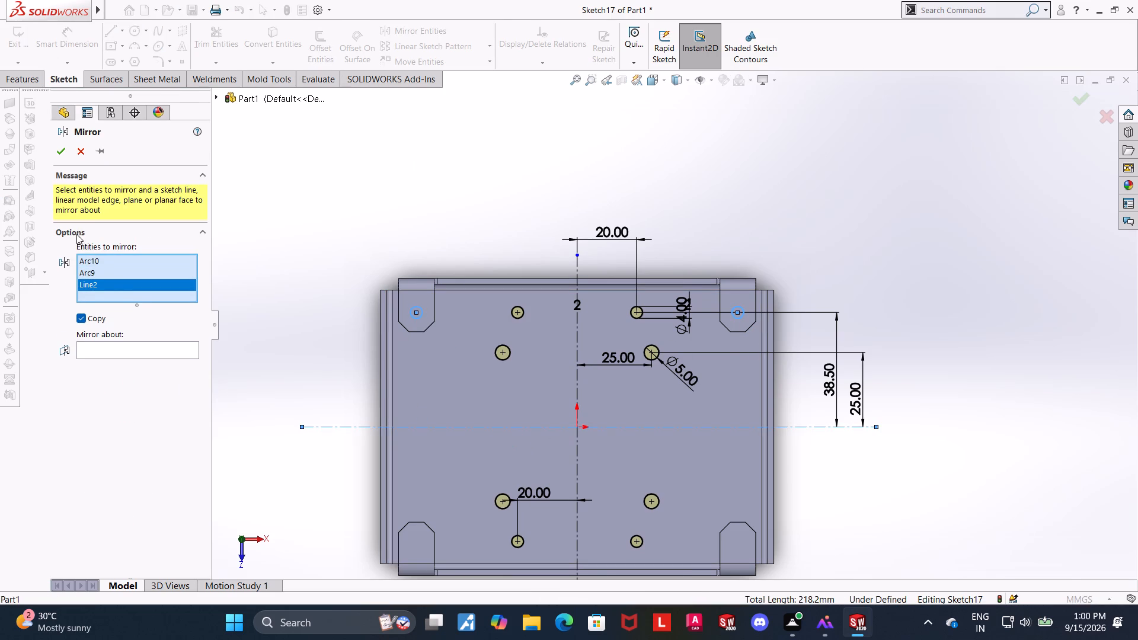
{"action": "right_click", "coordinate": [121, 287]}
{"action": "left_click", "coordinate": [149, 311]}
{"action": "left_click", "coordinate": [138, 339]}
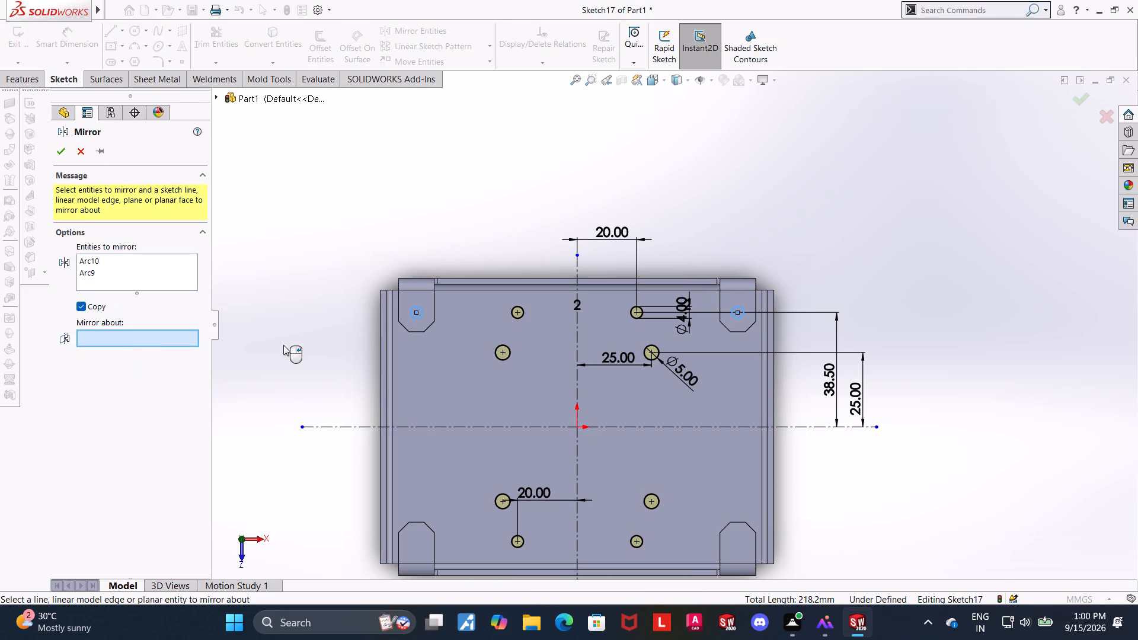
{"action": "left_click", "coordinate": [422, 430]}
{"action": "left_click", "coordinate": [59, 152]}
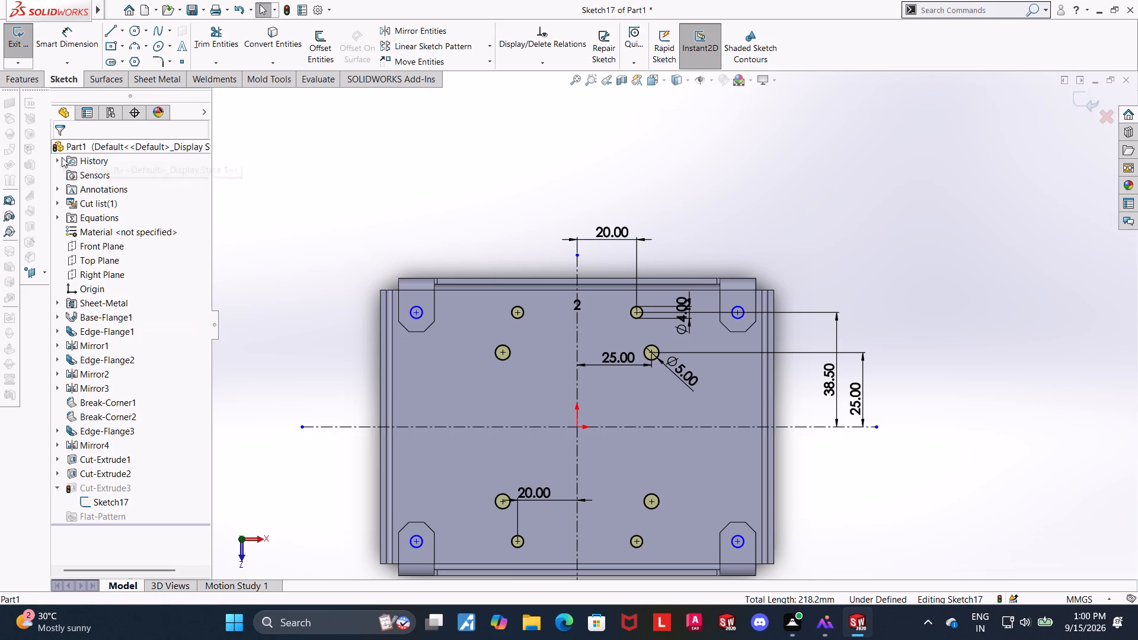
Examine from tilted angles how the four added corner circles line up with the base and the folded tabs.
{"action": "left_click", "coordinate": [982, 485]}
{"action": "middle_click_drag", "start_coordinate": [920, 456], "coordinate": [931, 379]}
{"action": "middle_click_drag", "start_coordinate": [925, 368], "coordinate": [918, 354]}
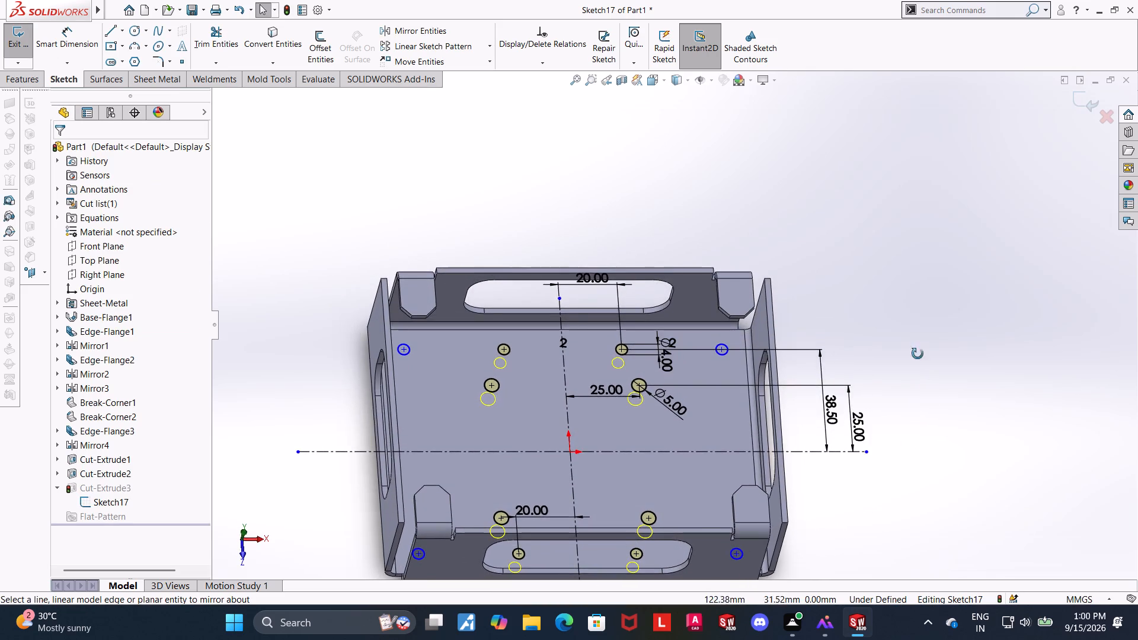
{"action": "middle_click_drag", "start_coordinate": [918, 354], "coordinate": [902, 332]}
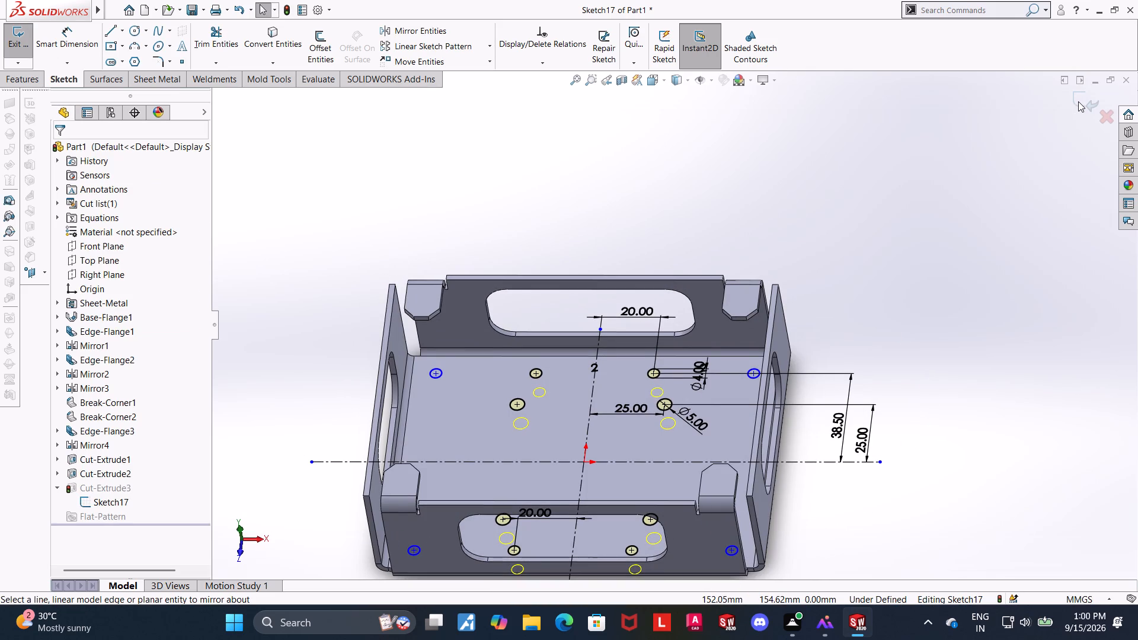
{"action": "middle_click_drag", "start_coordinate": [974, 271], "coordinate": [978, 290]}
{"action": "middle_click_drag", "start_coordinate": [978, 295], "coordinate": [981, 338]}
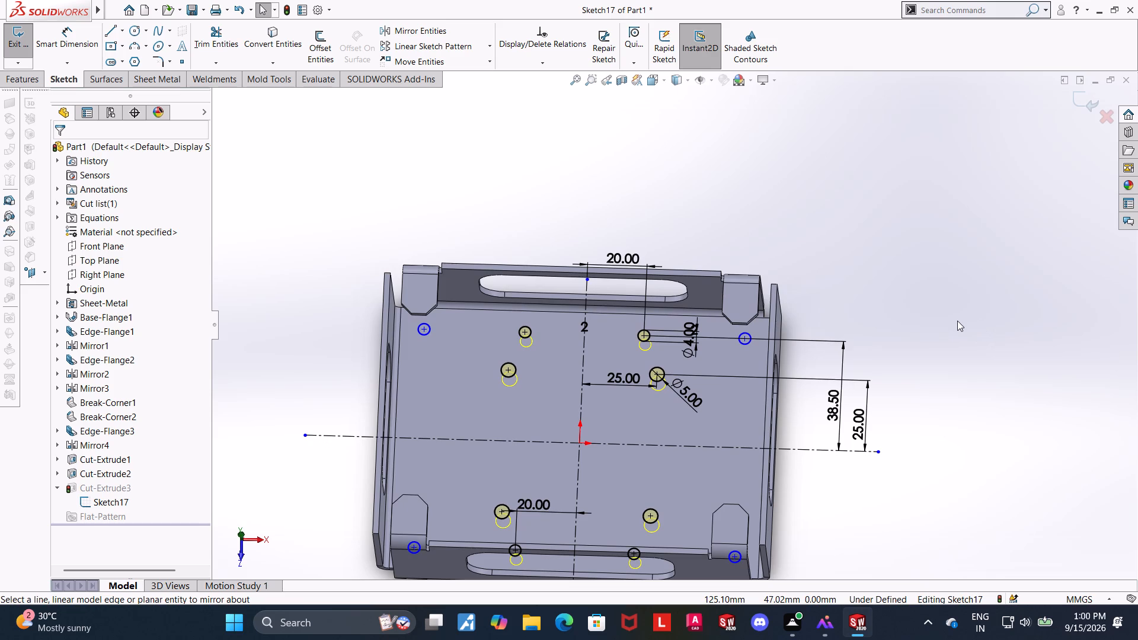
{"action": "middle_click_drag", "start_coordinate": [932, 341], "coordinate": [932, 354]}
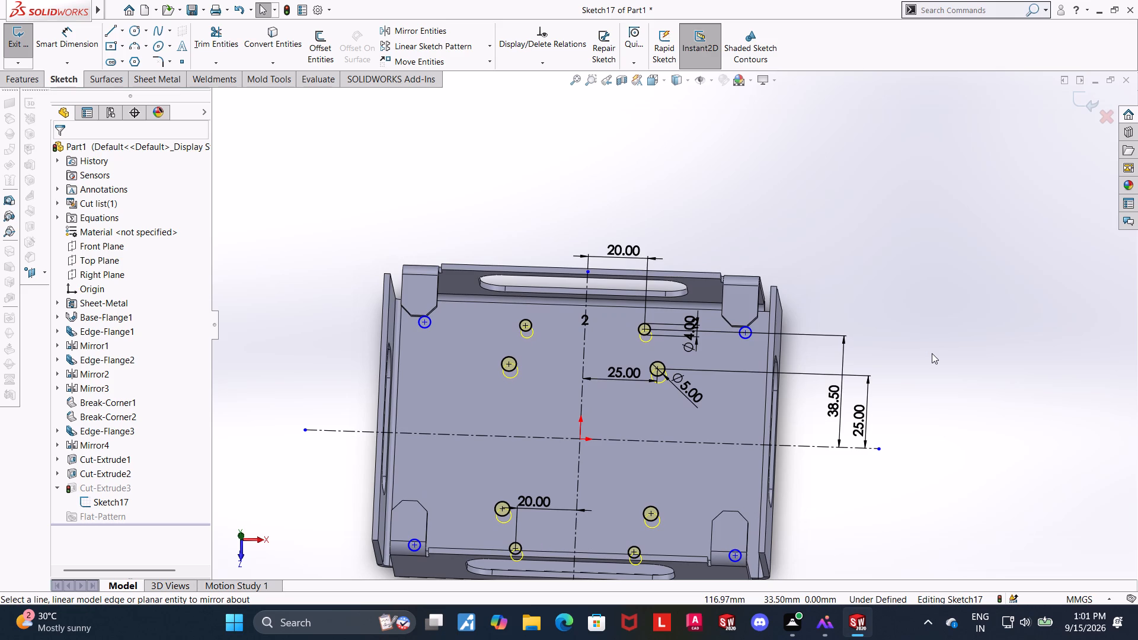
{"action": "key", "text": "ctrl+x"}
{"action": "key", "text": "ctrl+x"}
{"action": "middle_click_drag", "start_coordinate": [931, 353], "coordinate": [933, 372]}
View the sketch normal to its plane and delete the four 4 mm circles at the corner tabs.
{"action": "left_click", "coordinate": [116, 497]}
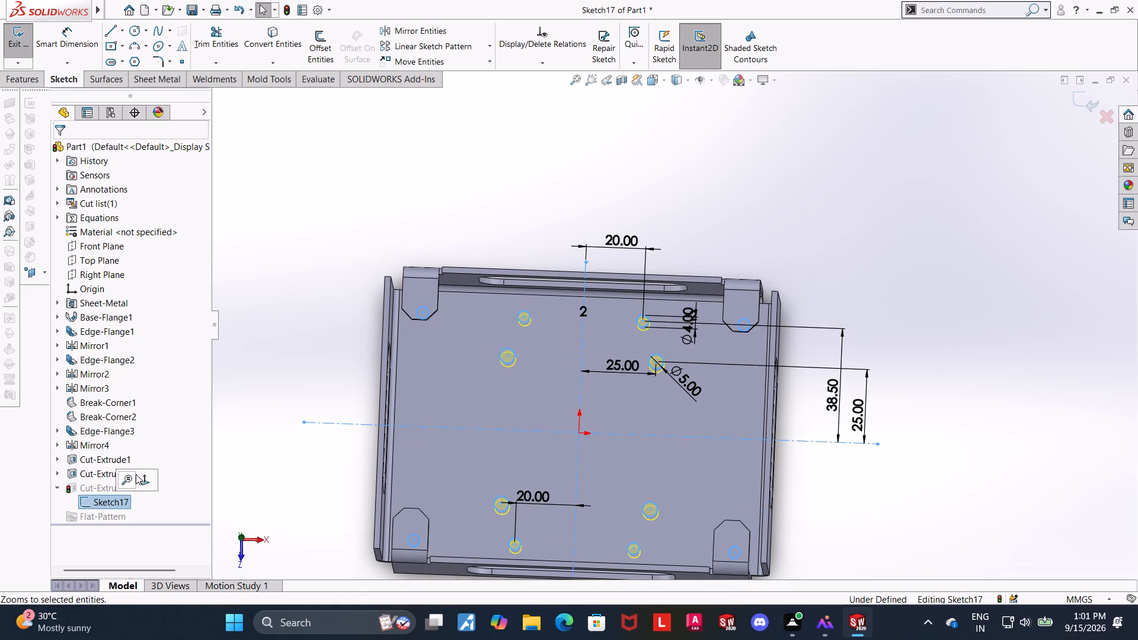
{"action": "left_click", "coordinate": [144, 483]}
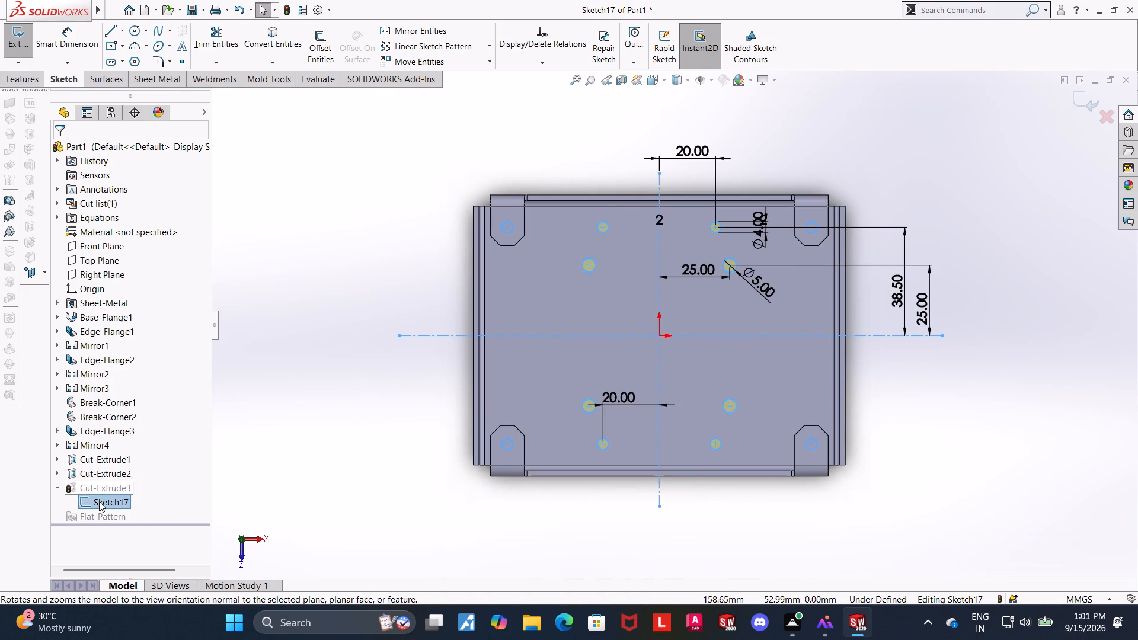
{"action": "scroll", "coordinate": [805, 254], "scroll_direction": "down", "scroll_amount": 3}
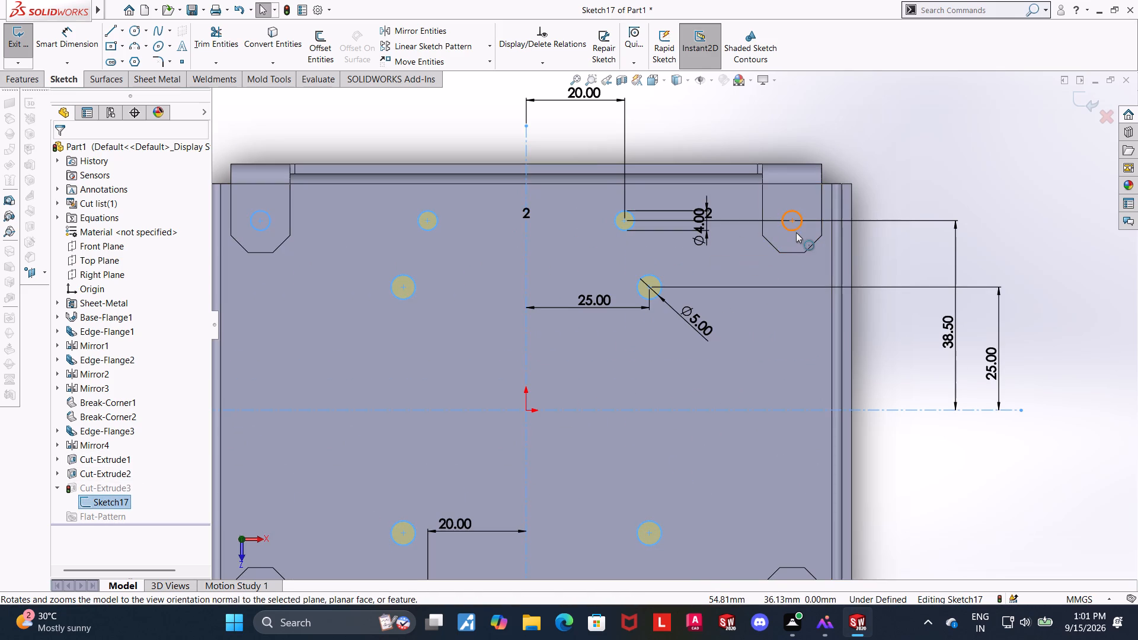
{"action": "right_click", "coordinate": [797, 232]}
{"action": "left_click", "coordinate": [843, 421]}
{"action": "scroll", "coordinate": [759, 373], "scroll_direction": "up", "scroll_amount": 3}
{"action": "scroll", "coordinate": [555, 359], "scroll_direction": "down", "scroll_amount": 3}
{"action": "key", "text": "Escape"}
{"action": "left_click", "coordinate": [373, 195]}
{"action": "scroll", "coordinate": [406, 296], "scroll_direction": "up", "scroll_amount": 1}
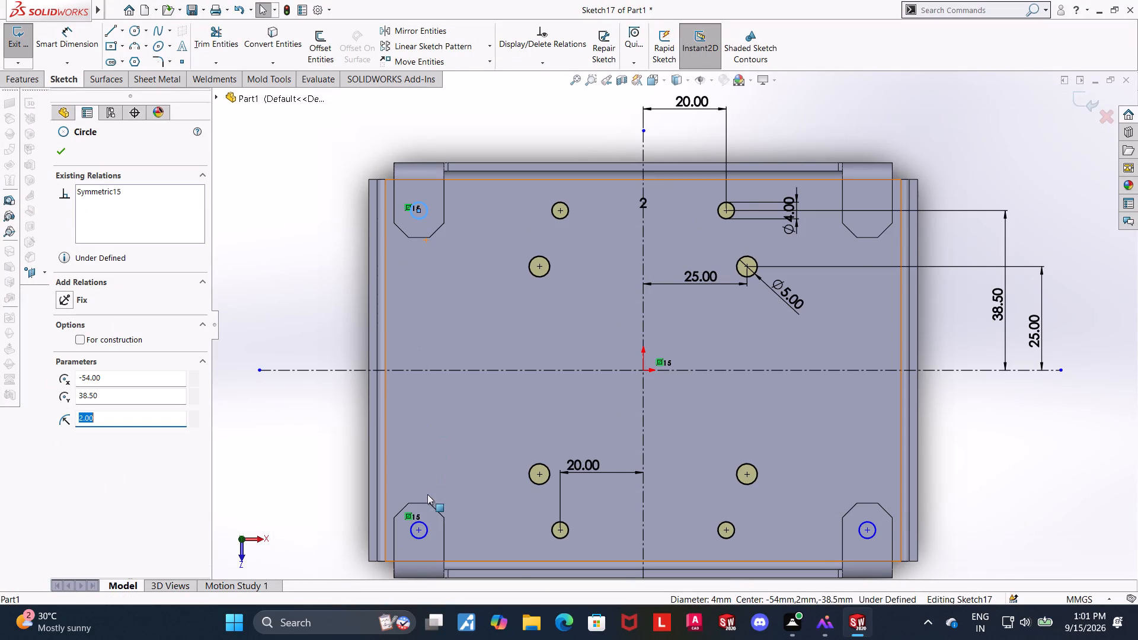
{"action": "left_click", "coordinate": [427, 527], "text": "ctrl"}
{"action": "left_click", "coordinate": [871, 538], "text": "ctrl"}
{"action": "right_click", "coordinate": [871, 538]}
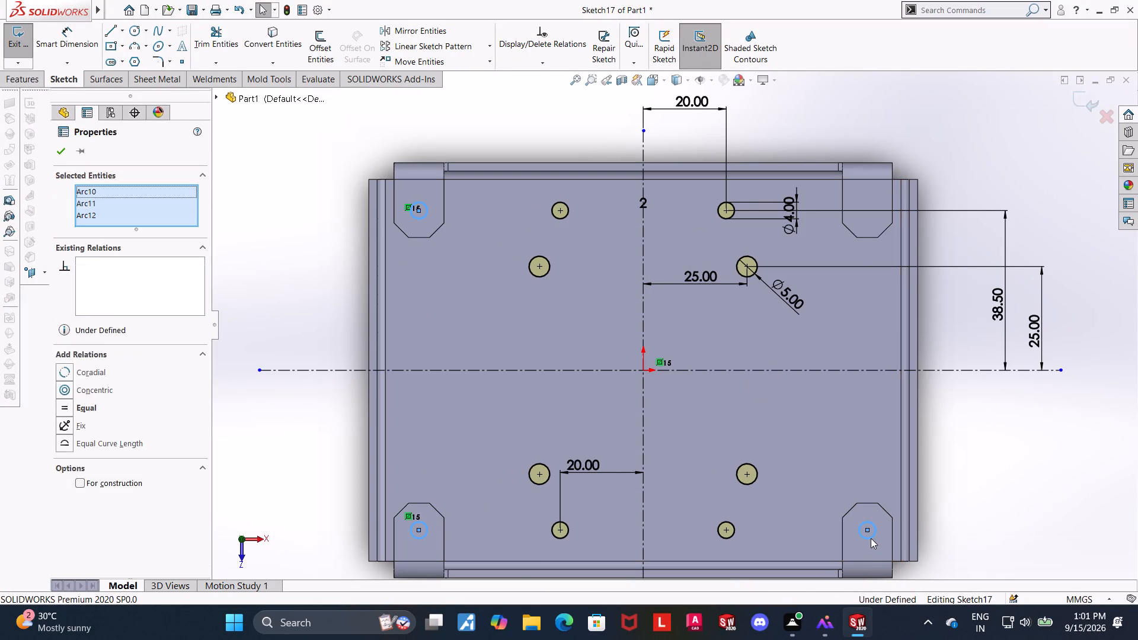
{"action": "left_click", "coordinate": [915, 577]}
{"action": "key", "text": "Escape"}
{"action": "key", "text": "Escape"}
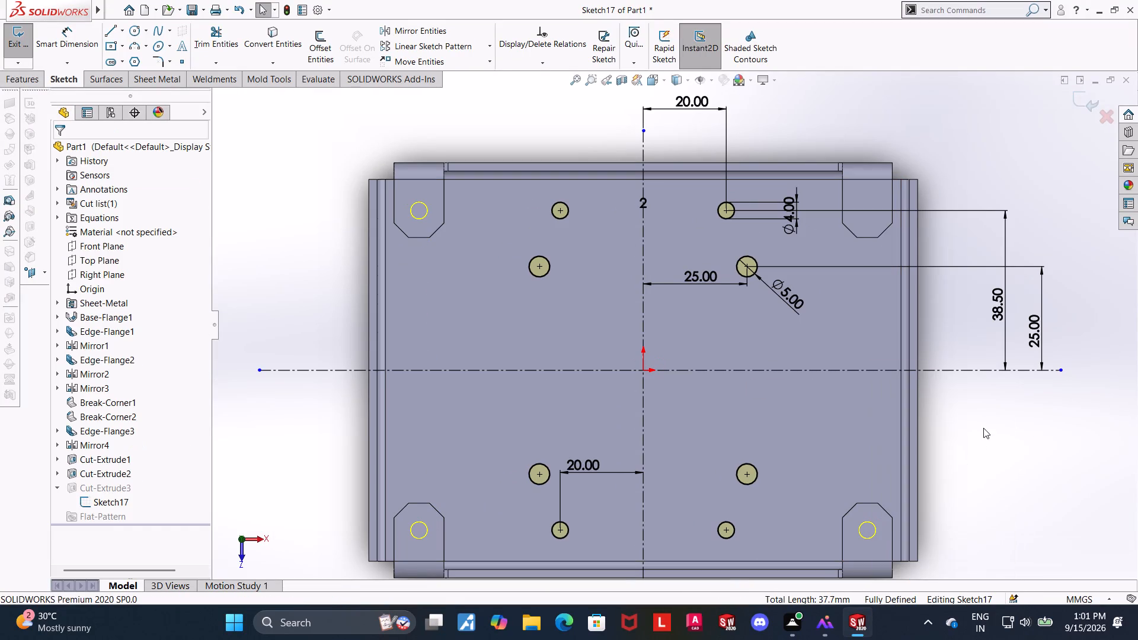
Set the upper 4 mm circle's distance from the horizontal centerline to 40 mm.
{"action": "key", "text": "Escape"}
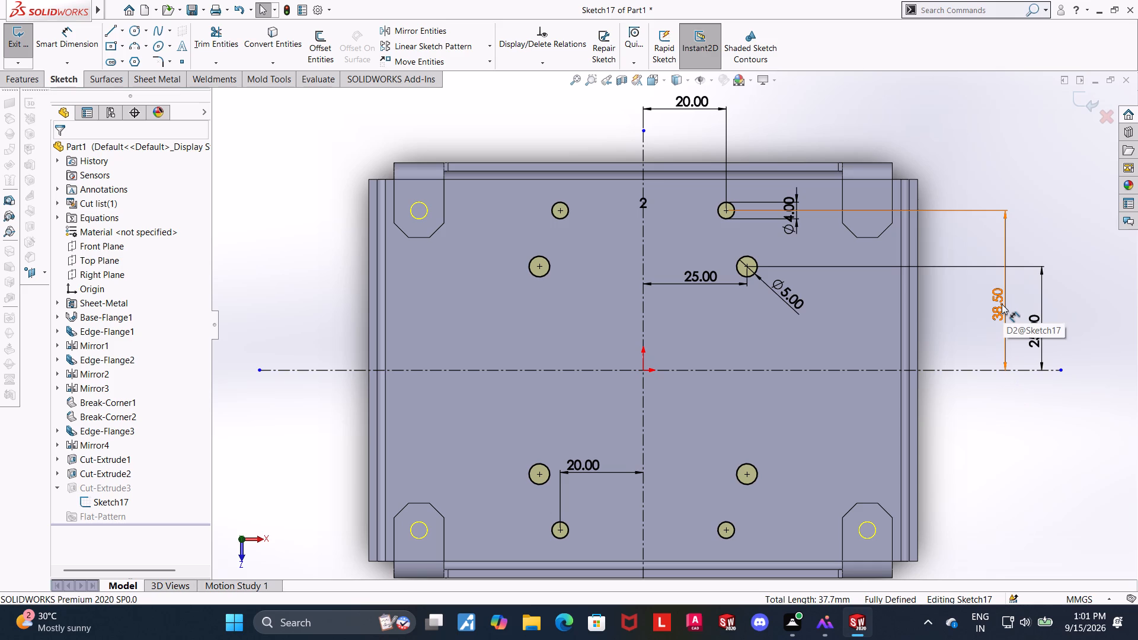
{"action": "double_click", "coordinate": [1002, 304]}
{"action": "type", "text": "40"}
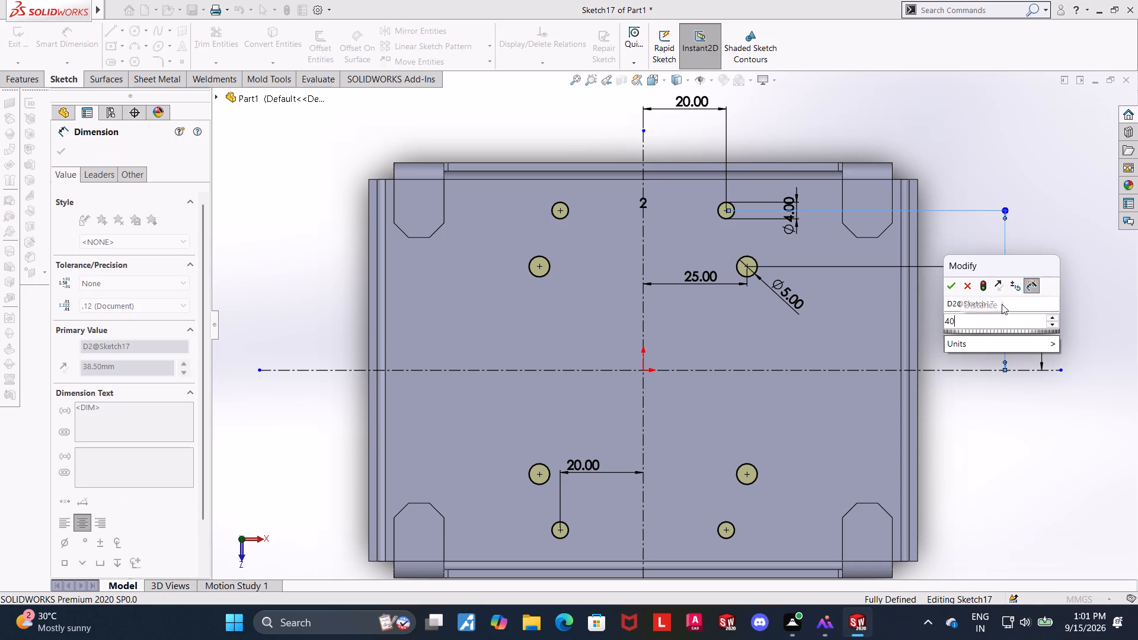
{"action": "key", "text": "Return"}
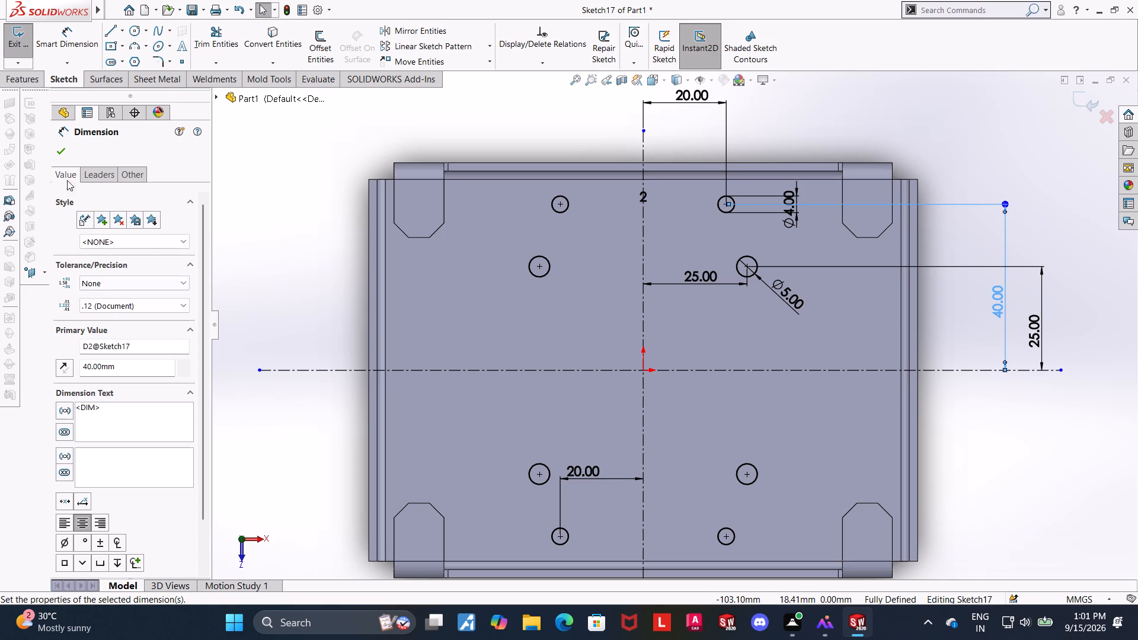
{"action": "left_click", "coordinate": [1047, 517]}
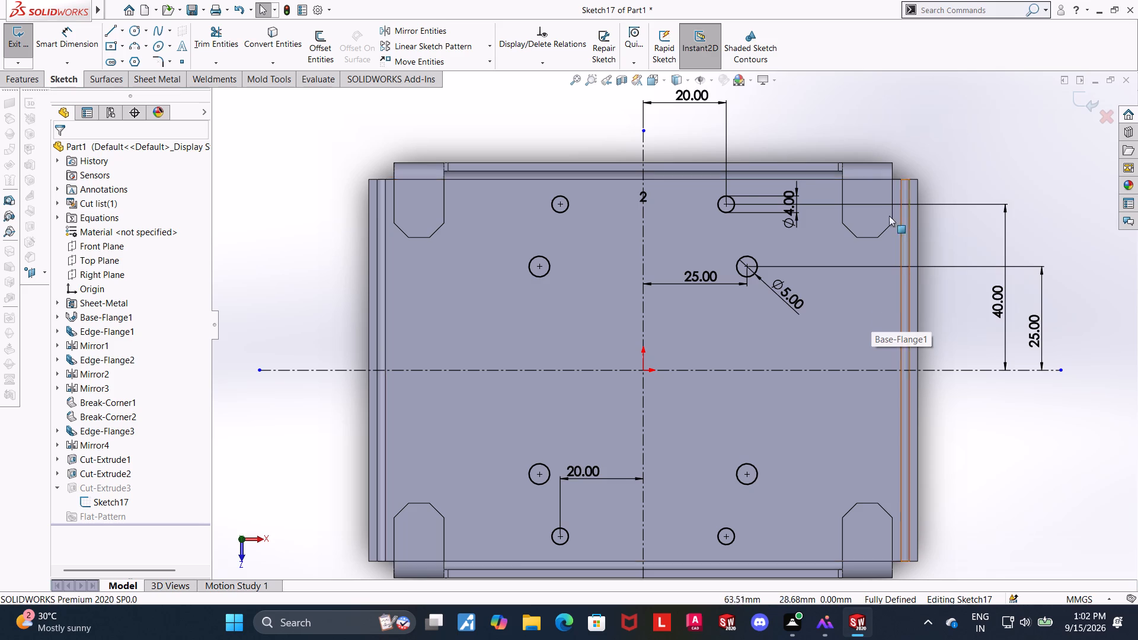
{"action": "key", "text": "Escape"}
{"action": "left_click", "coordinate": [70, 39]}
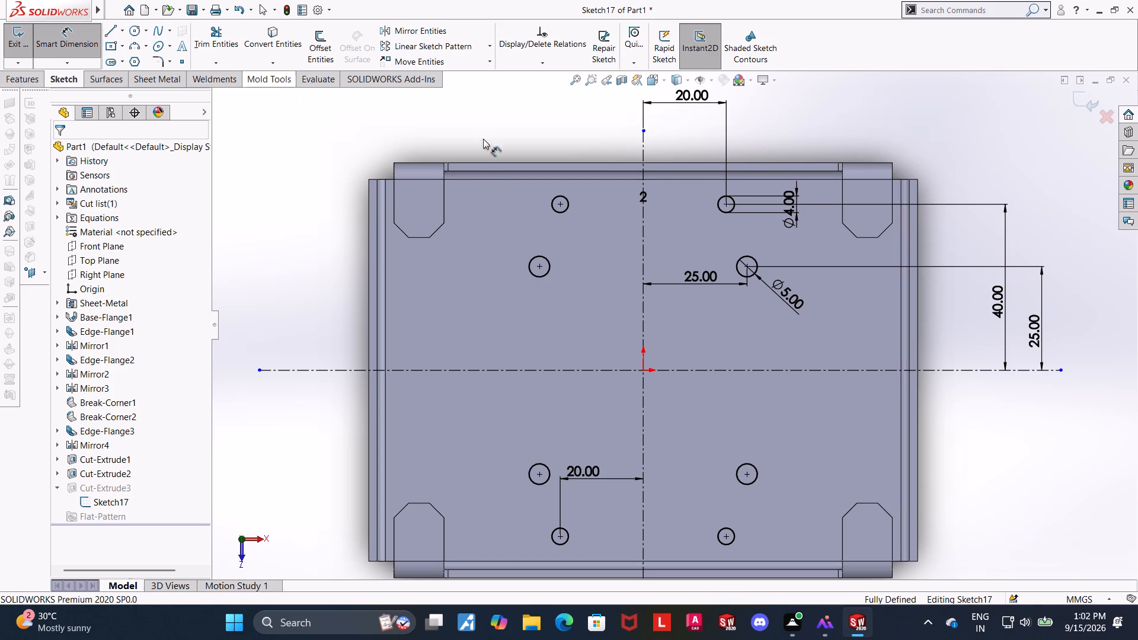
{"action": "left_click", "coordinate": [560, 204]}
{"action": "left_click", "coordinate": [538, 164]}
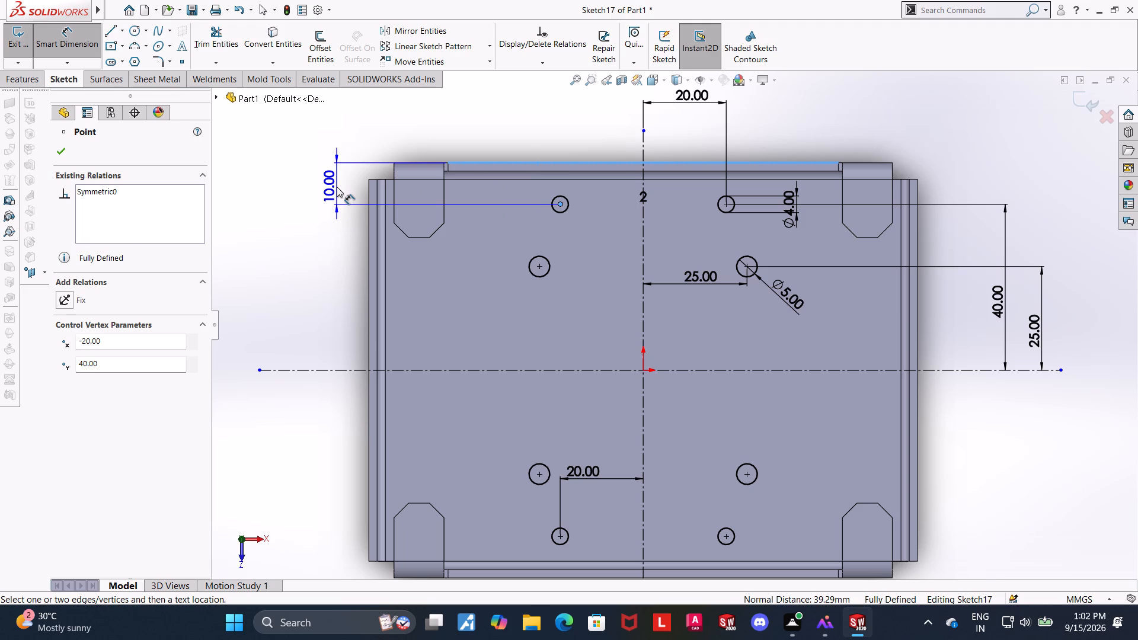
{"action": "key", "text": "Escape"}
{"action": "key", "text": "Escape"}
Sketch a circle over the upper-left corner tab and dimension its diameter to 4 mm.
{"action": "left_click", "coordinate": [140, 33]}
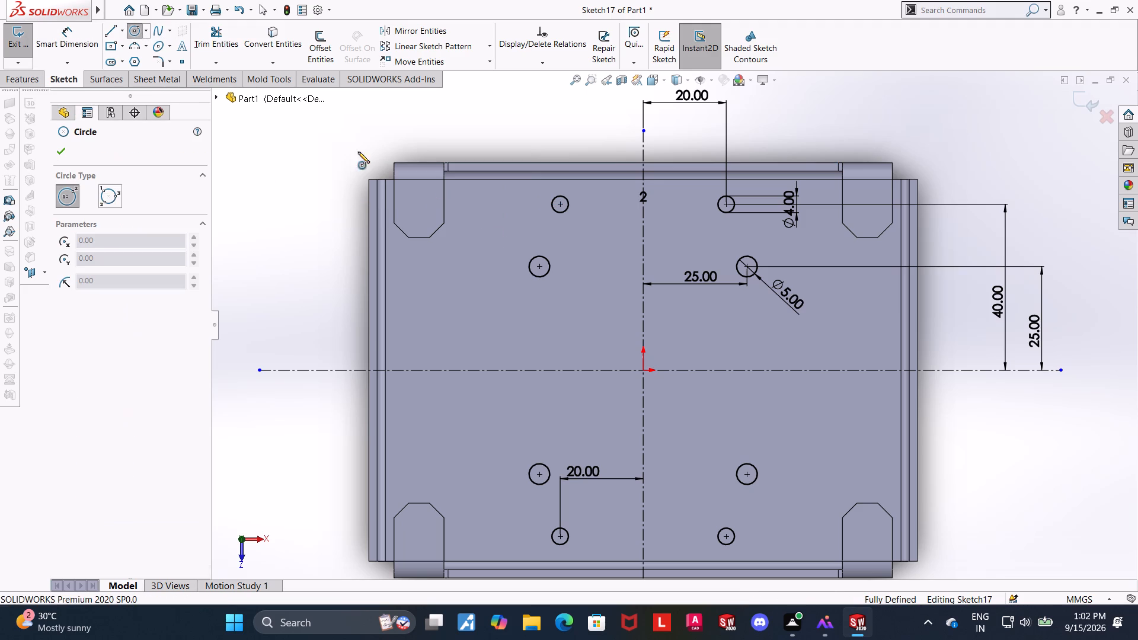
{"action": "left_click", "coordinate": [417, 211]}
{"action": "left_click", "coordinate": [430, 207]}
{"action": "key", "text": "Escape"}
{"action": "key", "text": "Escape"}
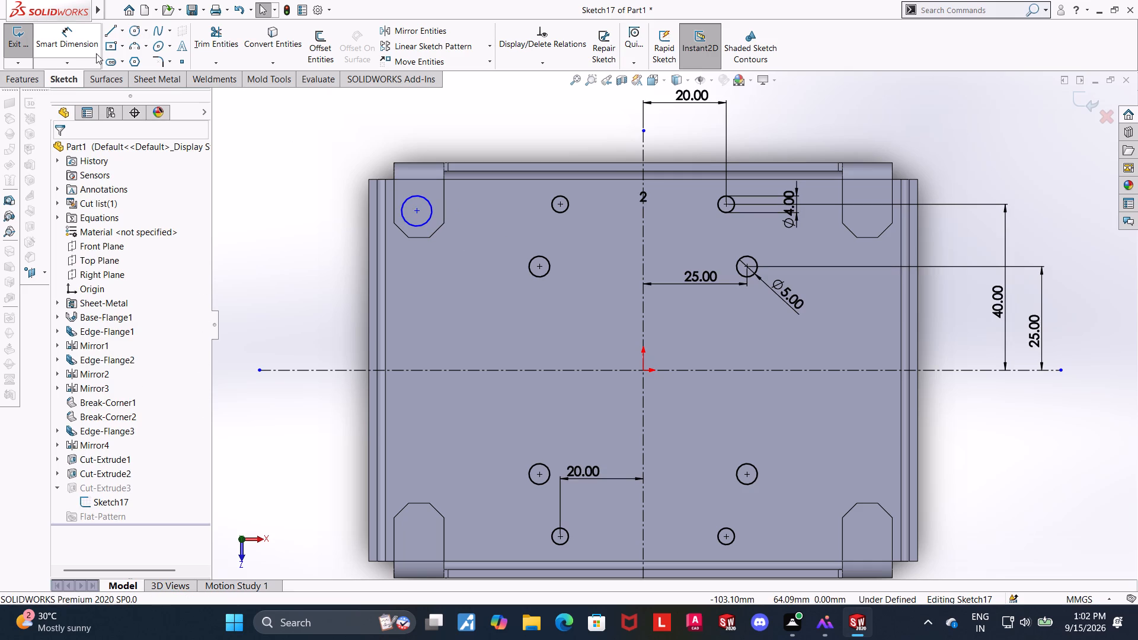
{"action": "left_click", "coordinate": [81, 36]}
{"action": "left_click", "coordinate": [430, 219]}
{"action": "left_click", "coordinate": [459, 251]}
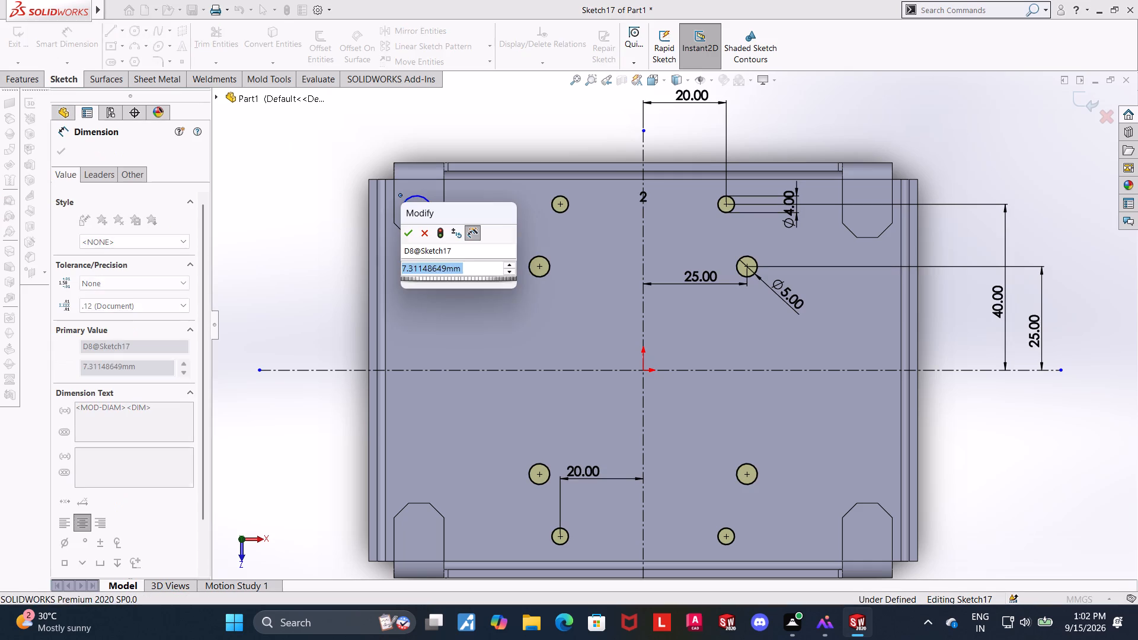
{"action": "key", "text": "4"}
{"action": "key", "text": "Return"}
{"action": "key", "text": "Escape"}
Dimension the new corner circle's center 77/2 (38.5) mm from the horizontal centerline.
{"action": "left_click", "coordinate": [81, 40]}
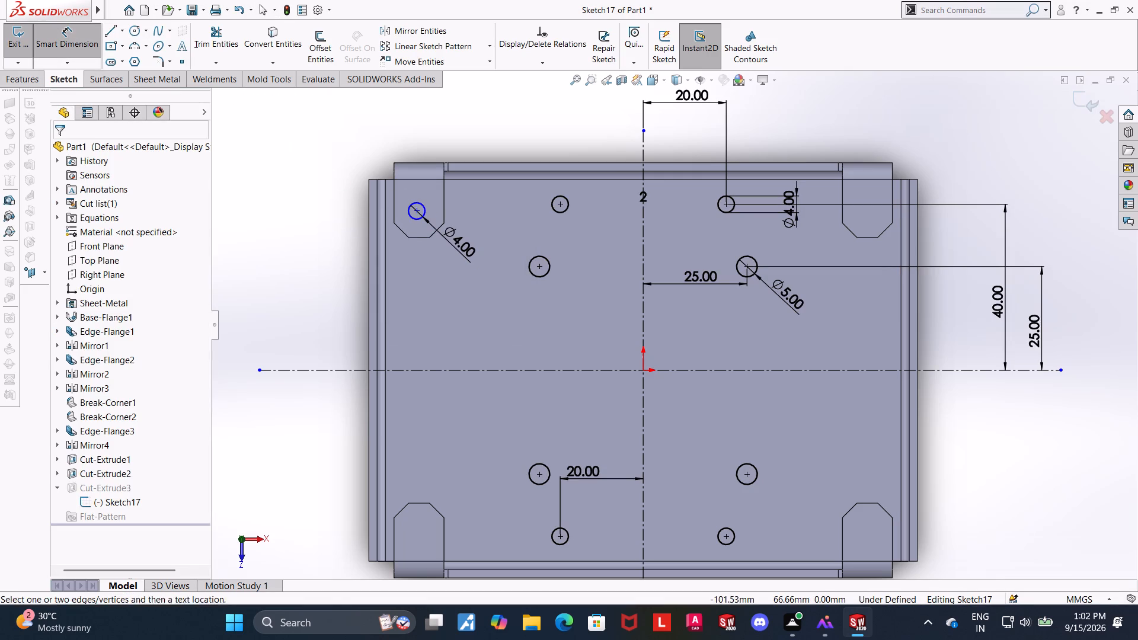
{"action": "left_click", "coordinate": [418, 210]}
{"action": "left_click", "coordinate": [480, 367]}
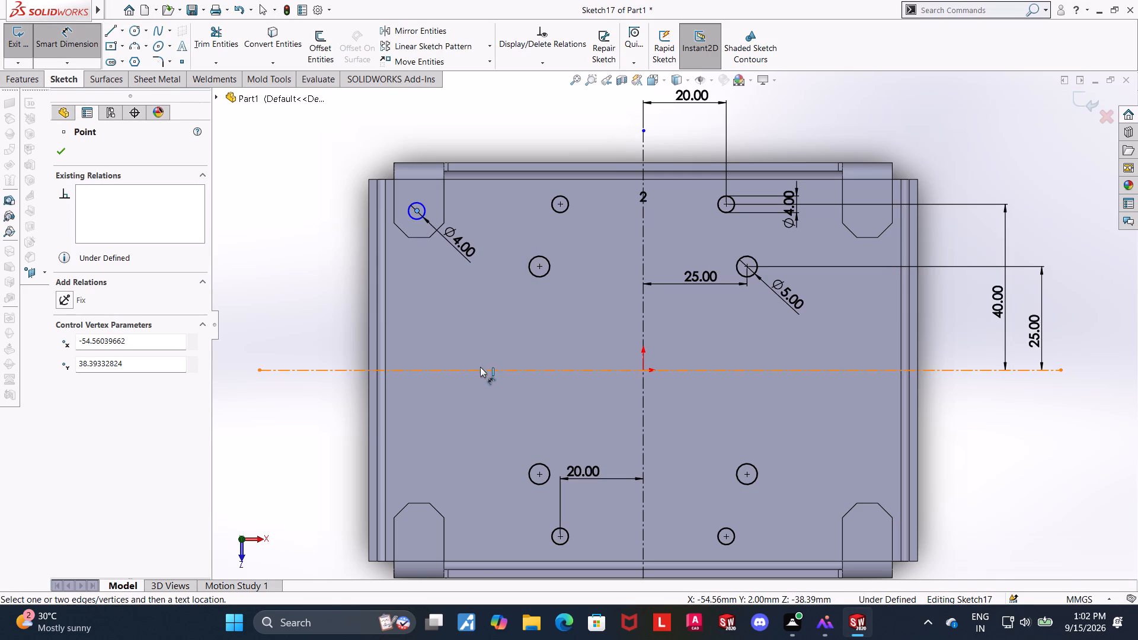
{"action": "left_click", "coordinate": [331, 295]}
{"action": "type", "text": "77/2"}
{"action": "key", "text": "Return"}
{"action": "key", "text": "Escape"}
{"action": "key", "text": "Escape"}
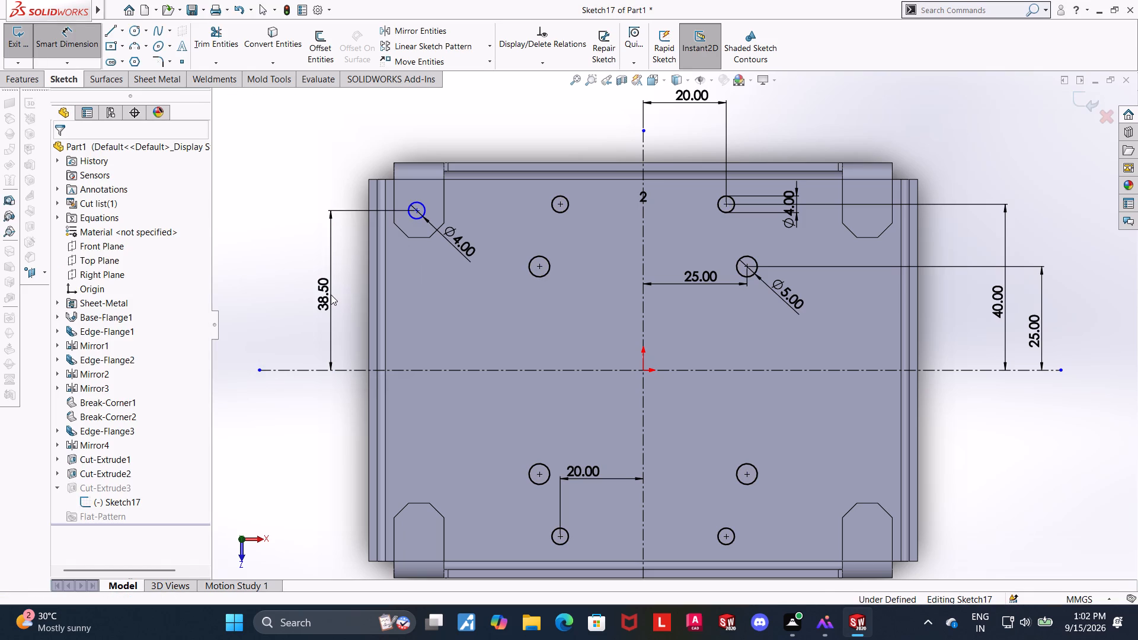
Dimension the corner circle's center 108/2 (54) mm from the vertical centerline.
{"action": "left_click", "coordinate": [69, 46]}
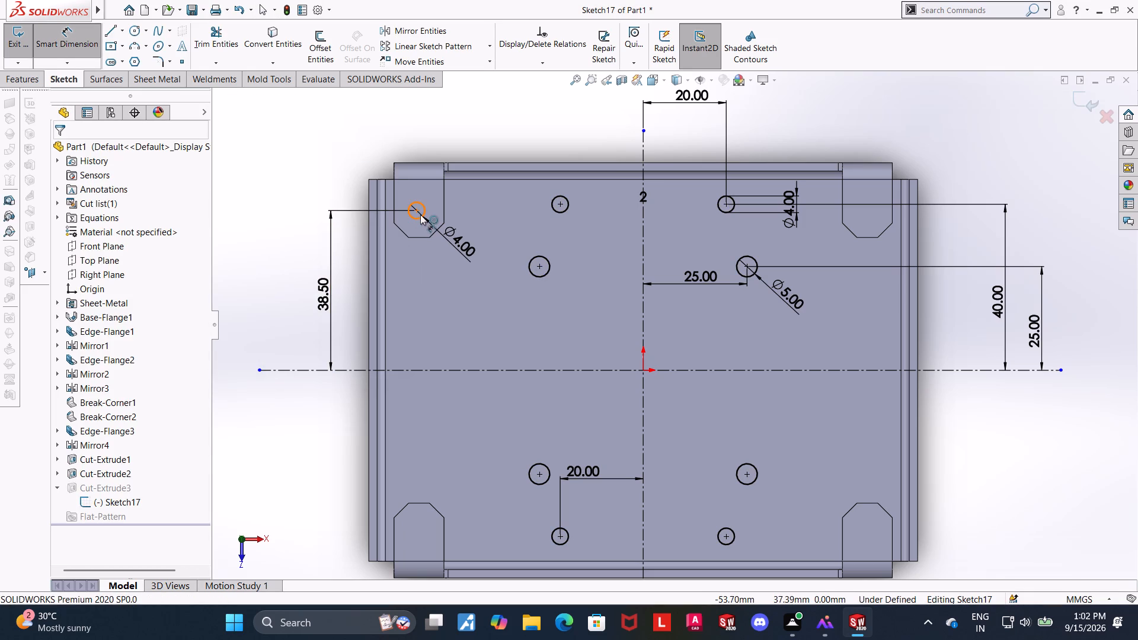
{"action": "left_click", "coordinate": [420, 212]}
{"action": "left_click", "coordinate": [647, 239]}
{"action": "left_click", "coordinate": [568, 149]}
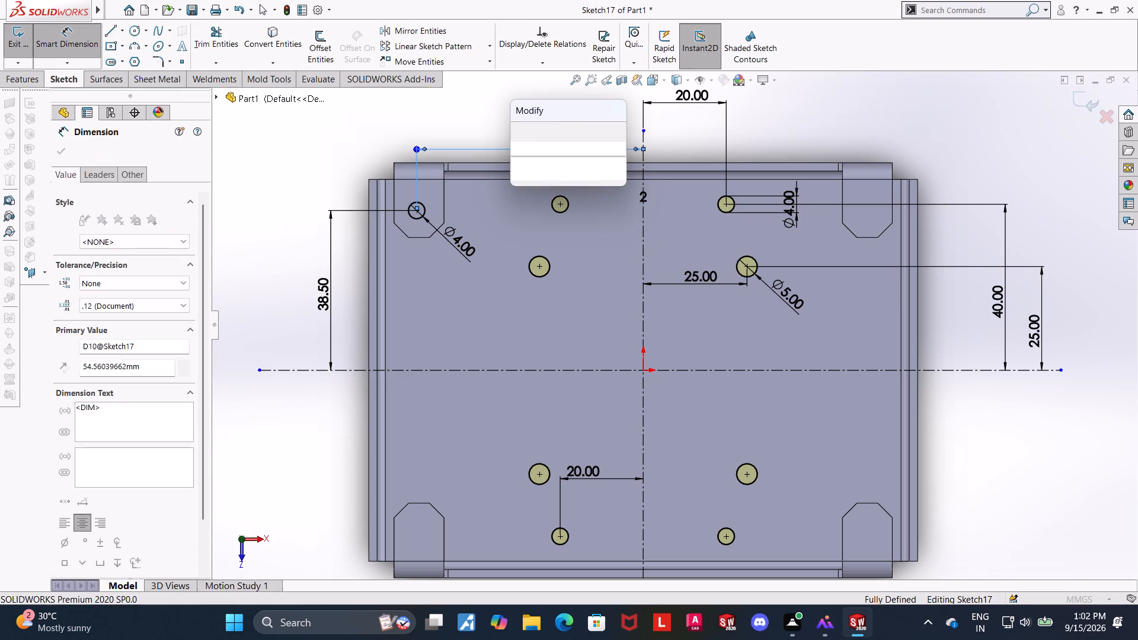
{"action": "type", "text": "108/2"}
{"action": "key", "text": "Return"}
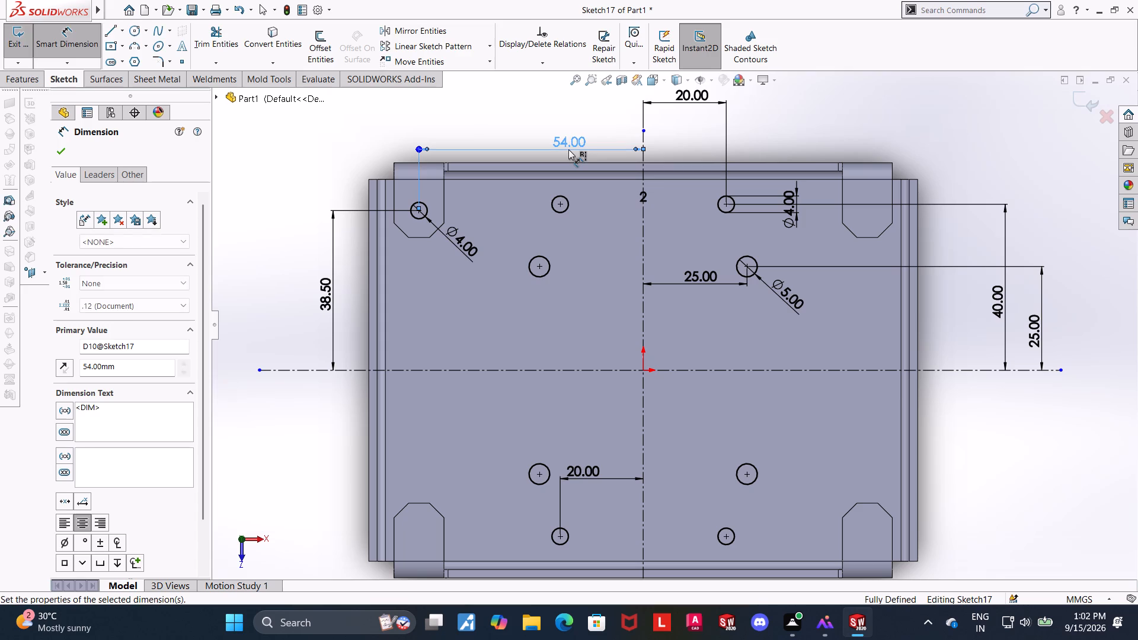
{"action": "key", "text": "Escape"}
{"action": "key", "text": "Escape"}
{"action": "key", "text": "Escape"}
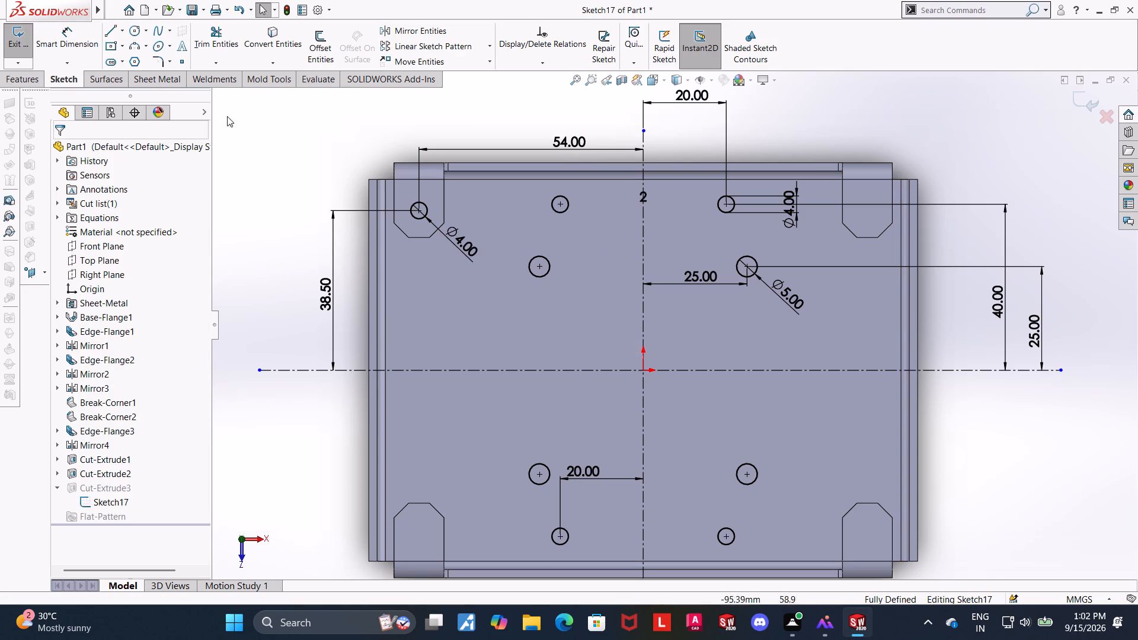
Mirror the upper-left corner circle about the vertical centerline.
{"action": "left_click", "coordinate": [446, 30]}
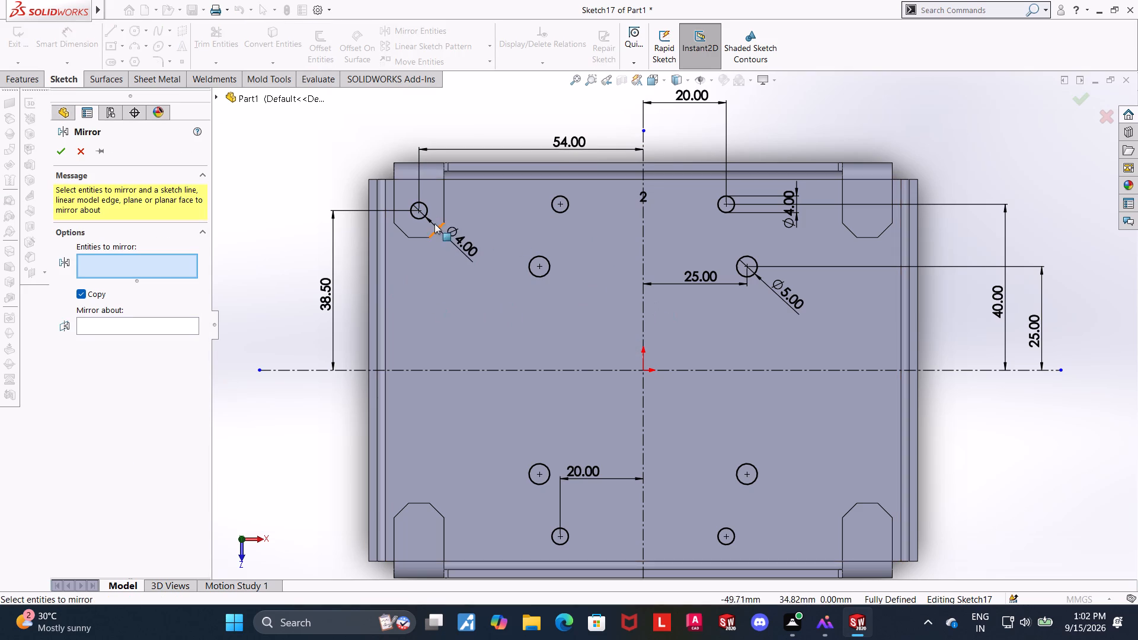
{"action": "left_click", "coordinate": [421, 217]}
{"action": "left_click", "coordinate": [131, 329]}
{"action": "left_click", "coordinate": [647, 332]}
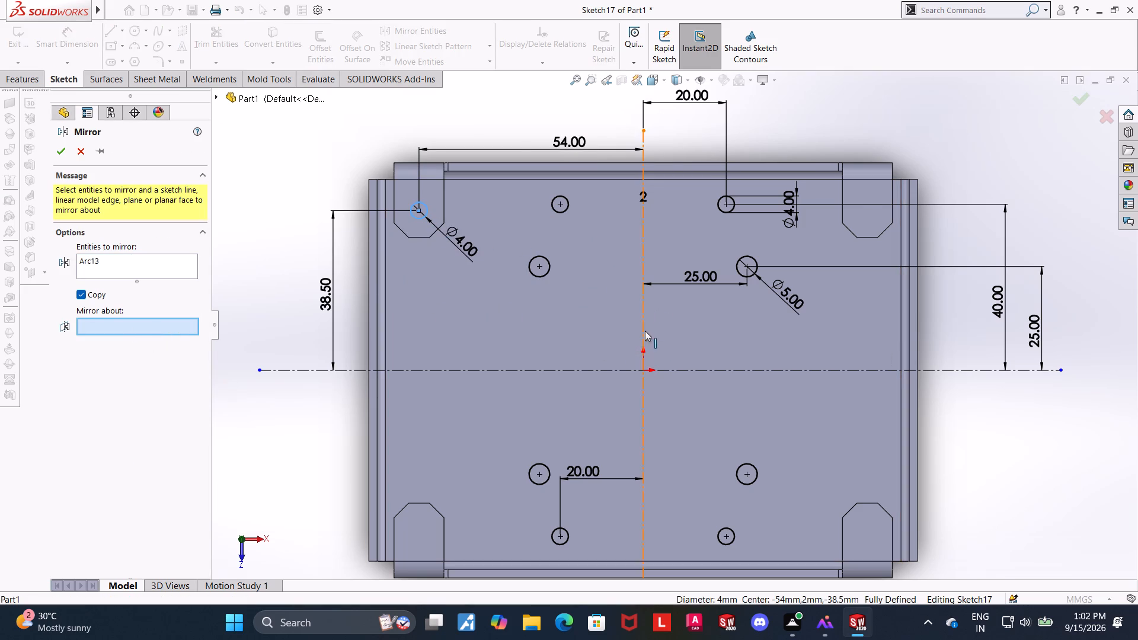
{"action": "left_click", "coordinate": [642, 329]}
{"action": "left_click", "coordinate": [63, 156]}
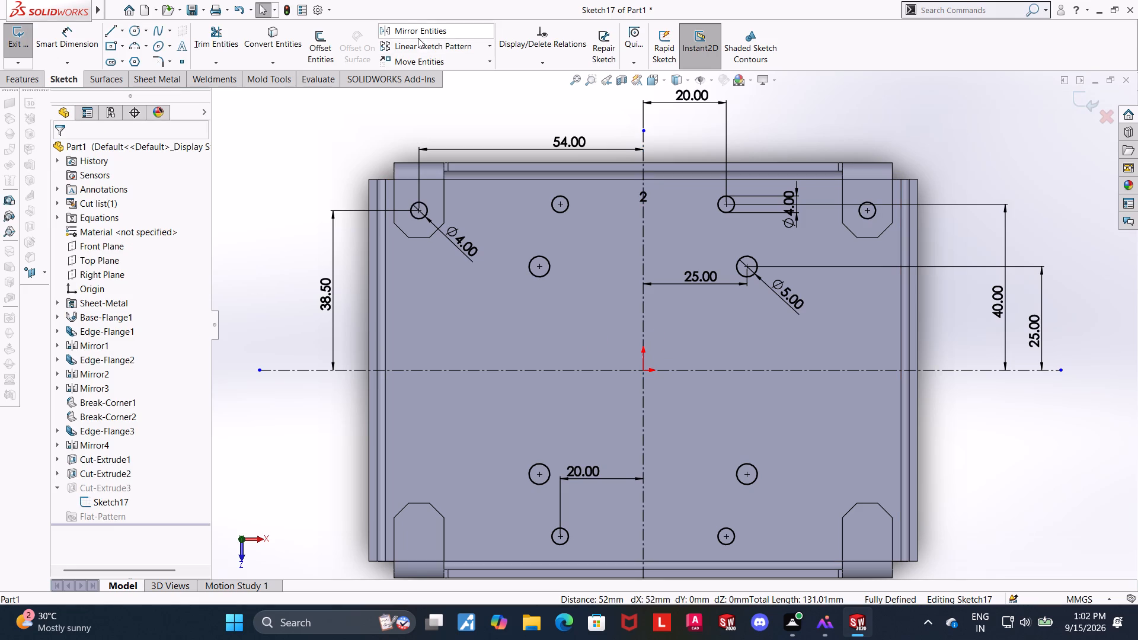
Mirror the two upper corner circles about the horizontal centerline and exit the sketch to update the cut.
{"action": "left_click", "coordinate": [415, 30]}
{"action": "left_click", "coordinate": [420, 218]}
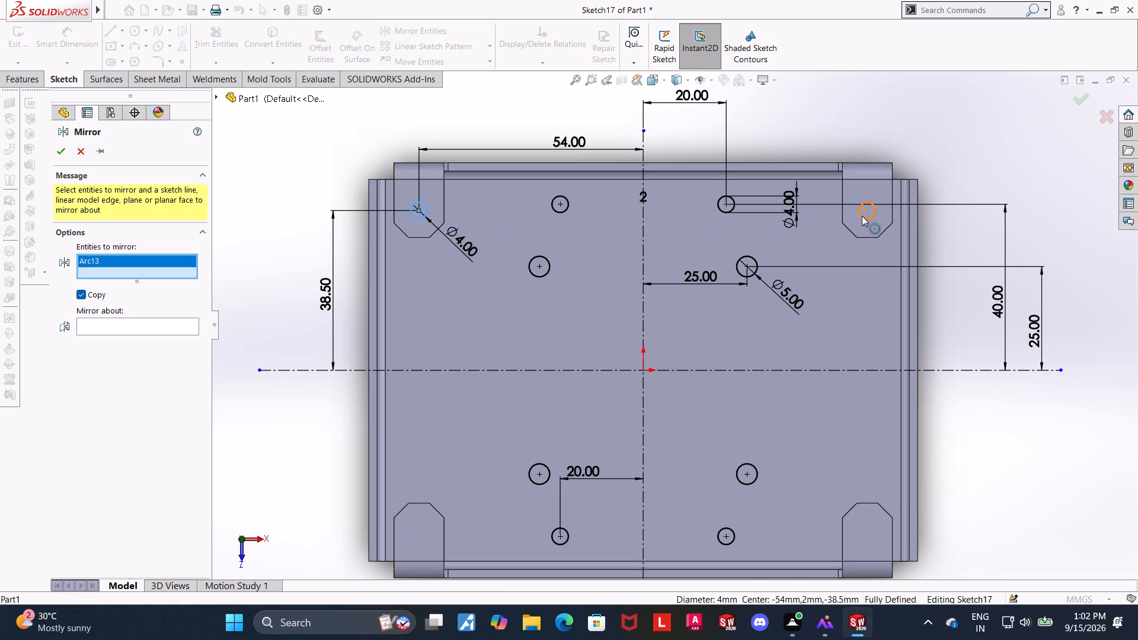
{"action": "left_click", "coordinate": [862, 216]}
{"action": "left_click", "coordinate": [156, 337]}
{"action": "left_click", "coordinate": [462, 369]}
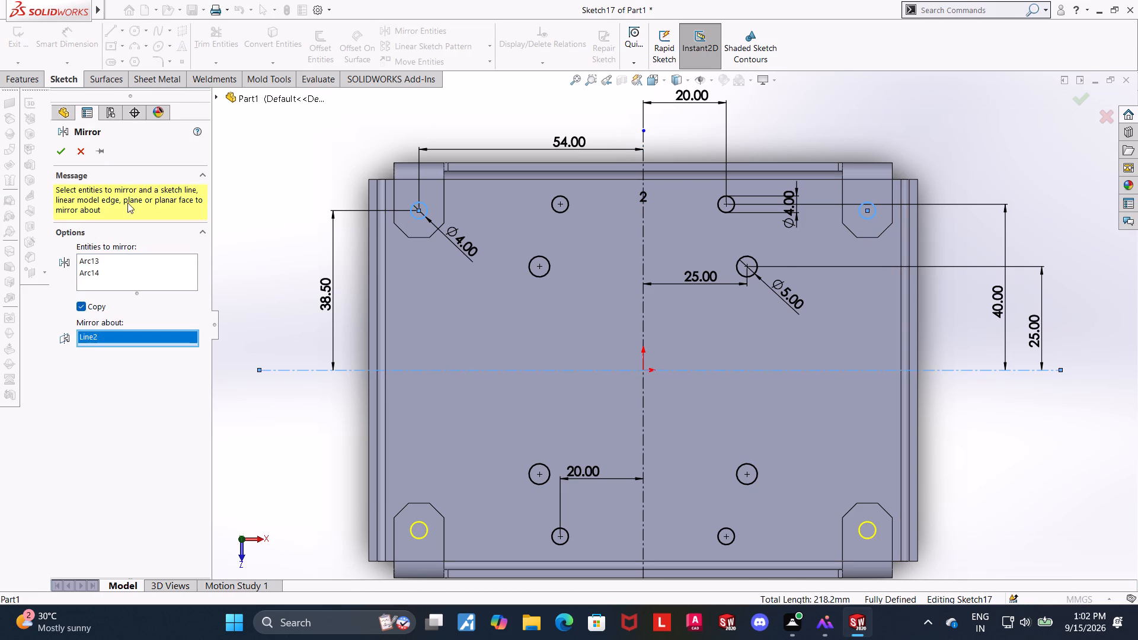
{"action": "left_click", "coordinate": [60, 150]}
{"action": "scroll", "coordinate": [737, 400], "scroll_direction": "up", "scroll_amount": 3}
{"action": "left_click", "coordinate": [894, 443]}
{"action": "middle_click_drag", "start_coordinate": [884, 441], "coordinate": [885, 367]}
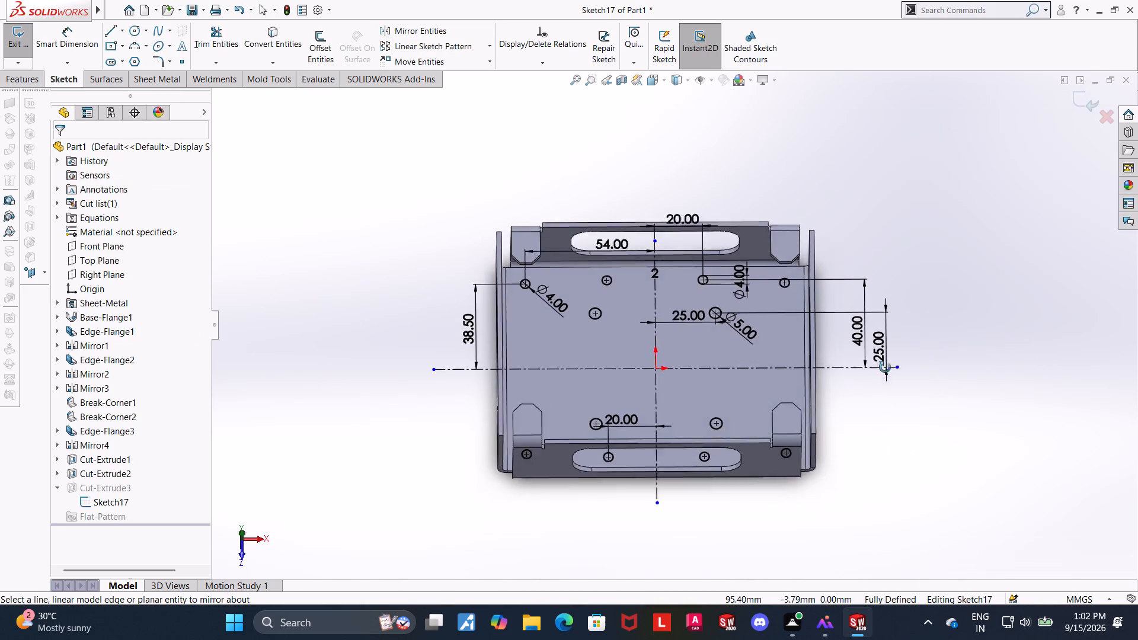
{"action": "middle_click_drag", "start_coordinate": [885, 367], "coordinate": [889, 351]}
{"action": "left_click", "coordinate": [1083, 95]}
Examine the holes from several angles and reopen the hole sketch to compare its circles with the base and tabs.
{"action": "middle_click_drag", "start_coordinate": [1003, 241], "coordinate": [998, 242]}
{"action": "middle_click_drag", "start_coordinate": [979, 289], "coordinate": [977, 262]}
{"action": "left_click", "coordinate": [968, 305]}
{"action": "middle_click_drag", "start_coordinate": [956, 306], "coordinate": [956, 409]}
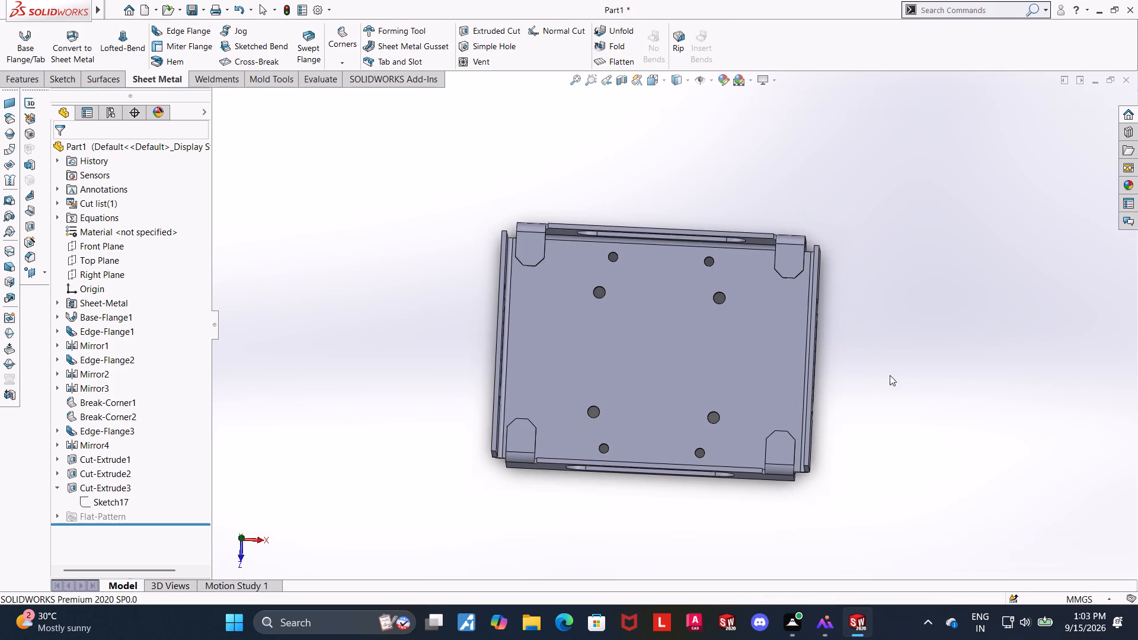
{"action": "middle_click_drag", "start_coordinate": [864, 377], "coordinate": [867, 335]}
{"action": "left_click", "coordinate": [97, 500]}
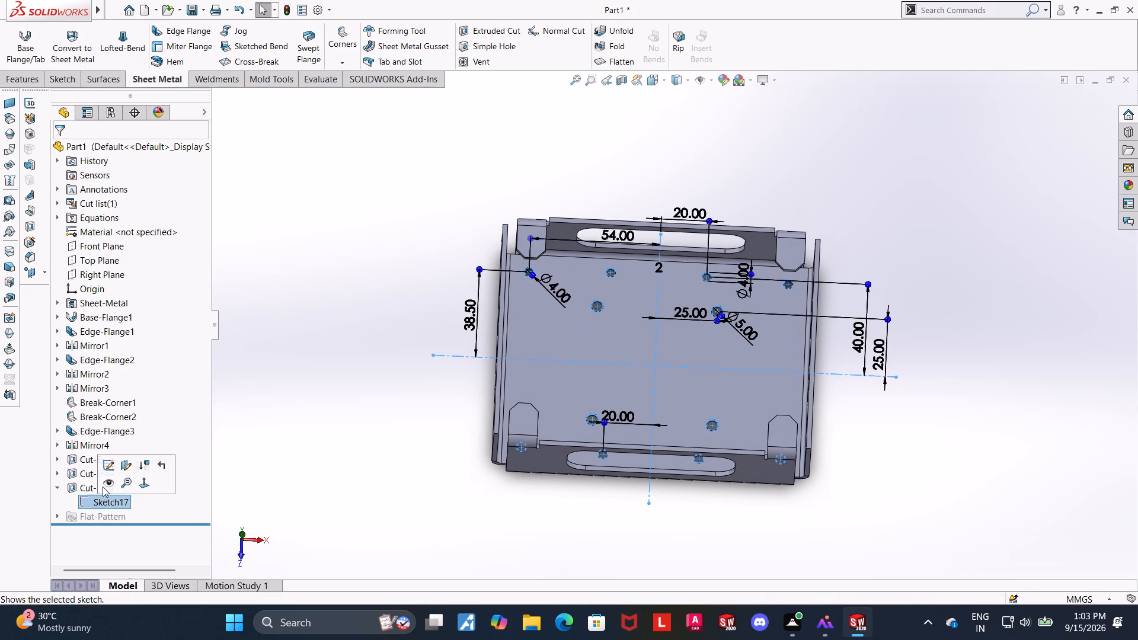
{"action": "left_click", "coordinate": [107, 465]}
{"action": "scroll", "coordinate": [547, 325], "scroll_direction": "down", "scroll_amount": 2}
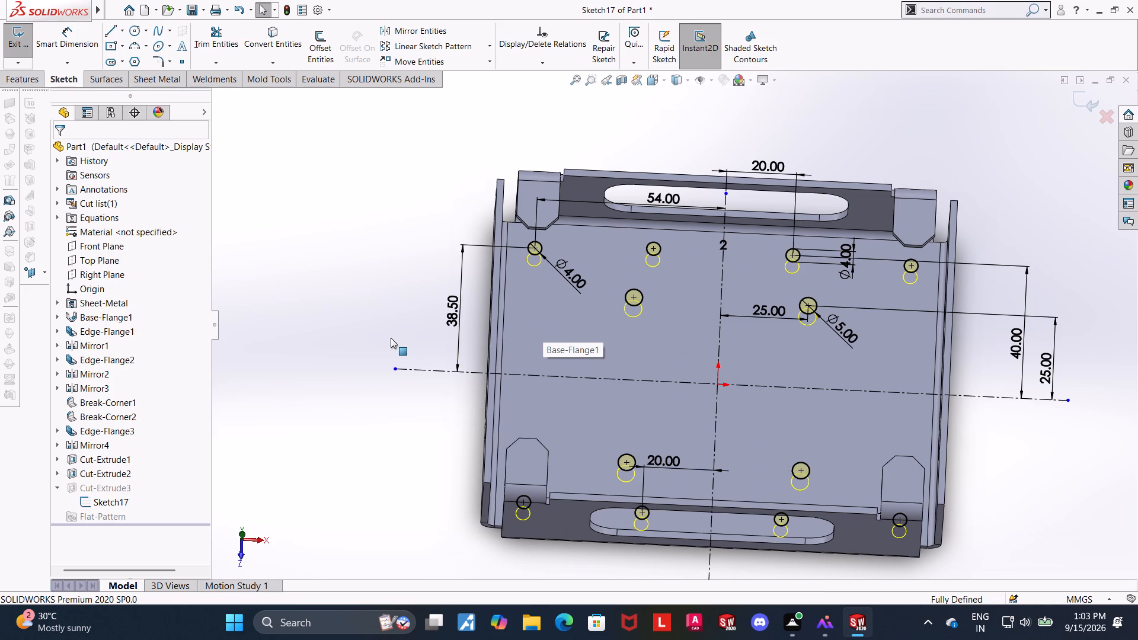
{"action": "left_click", "coordinate": [1073, 463]}
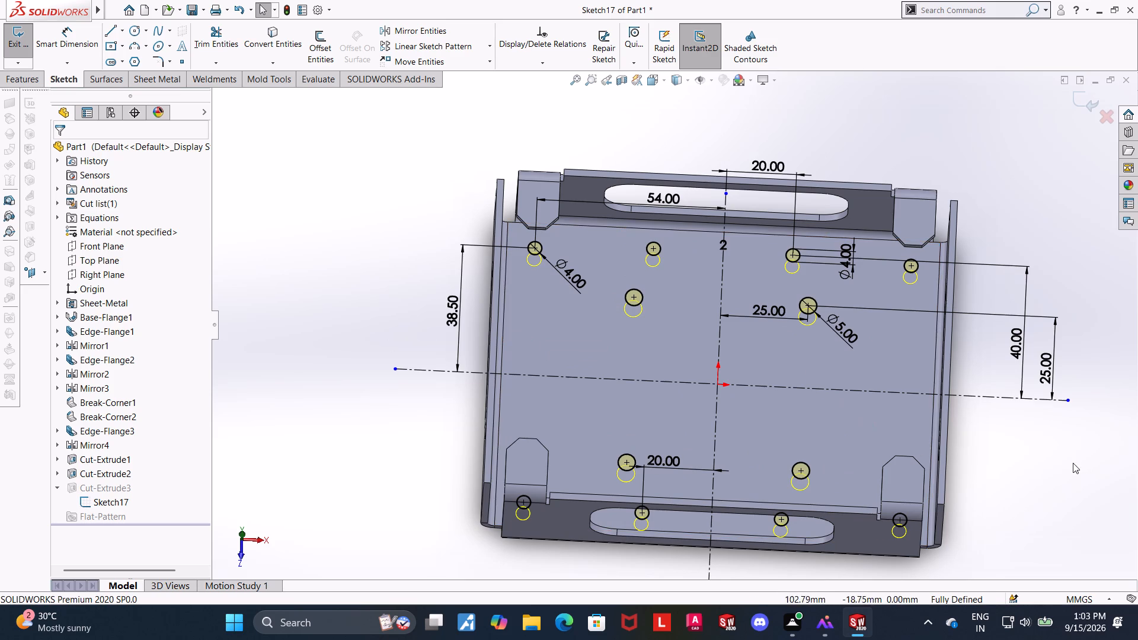
{"action": "middle_click_drag", "start_coordinate": [1046, 466], "coordinate": [1039, 423]}
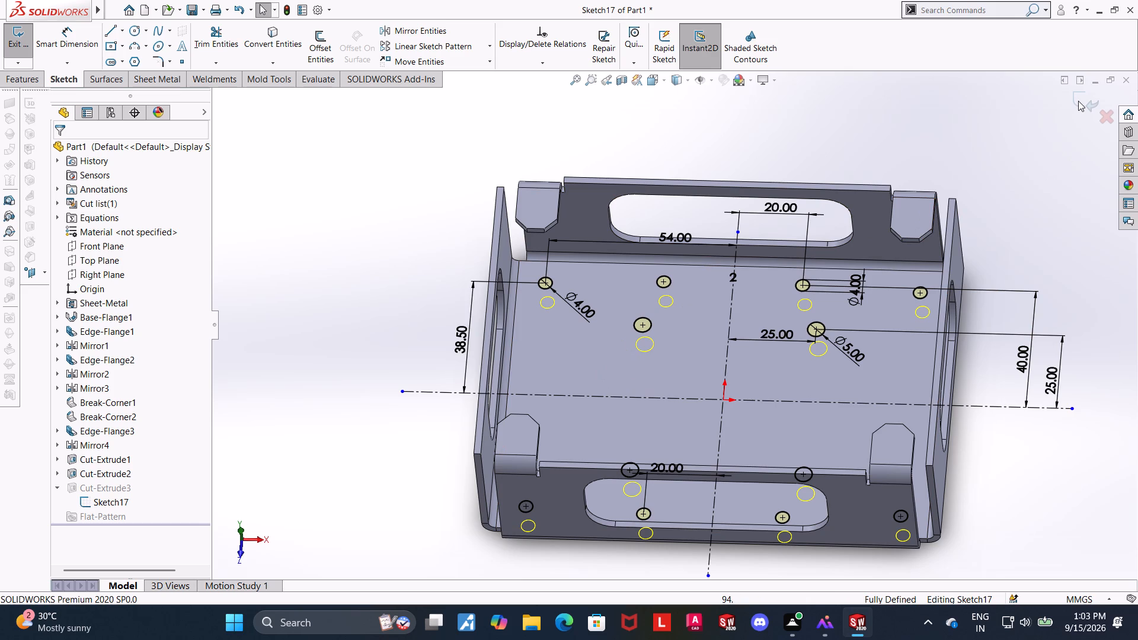
{"action": "left_click", "coordinate": [1078, 101]}
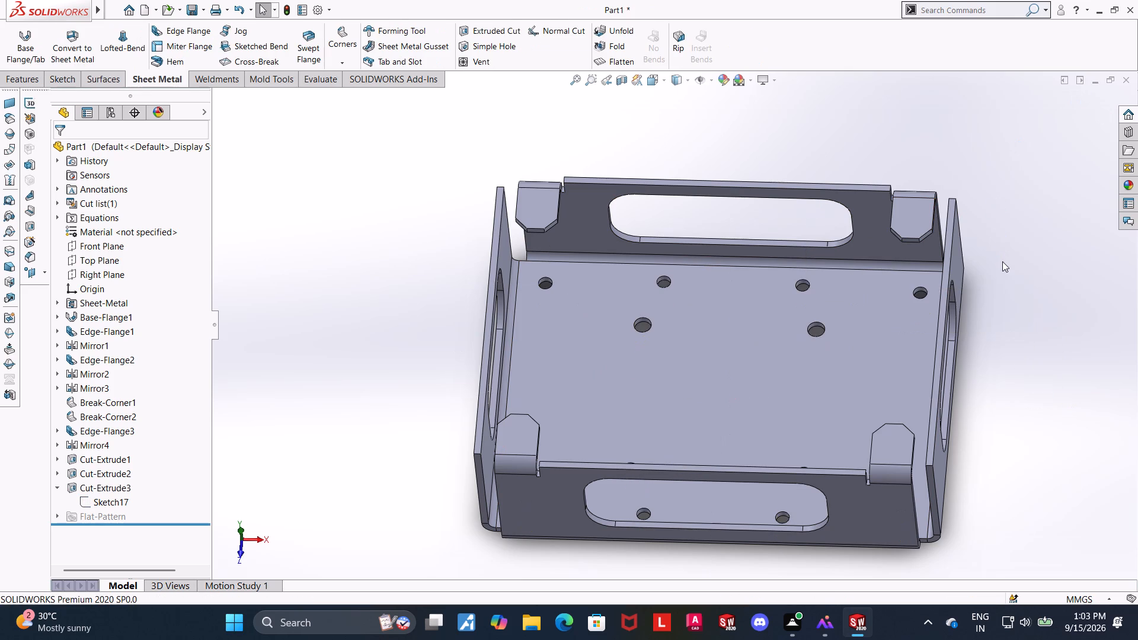
Examine the whole box from several tilted angles to check the base holes against the tabs and side openings.
{"action": "scroll", "coordinate": [468, 366], "scroll_direction": "up", "scroll_amount": 3}
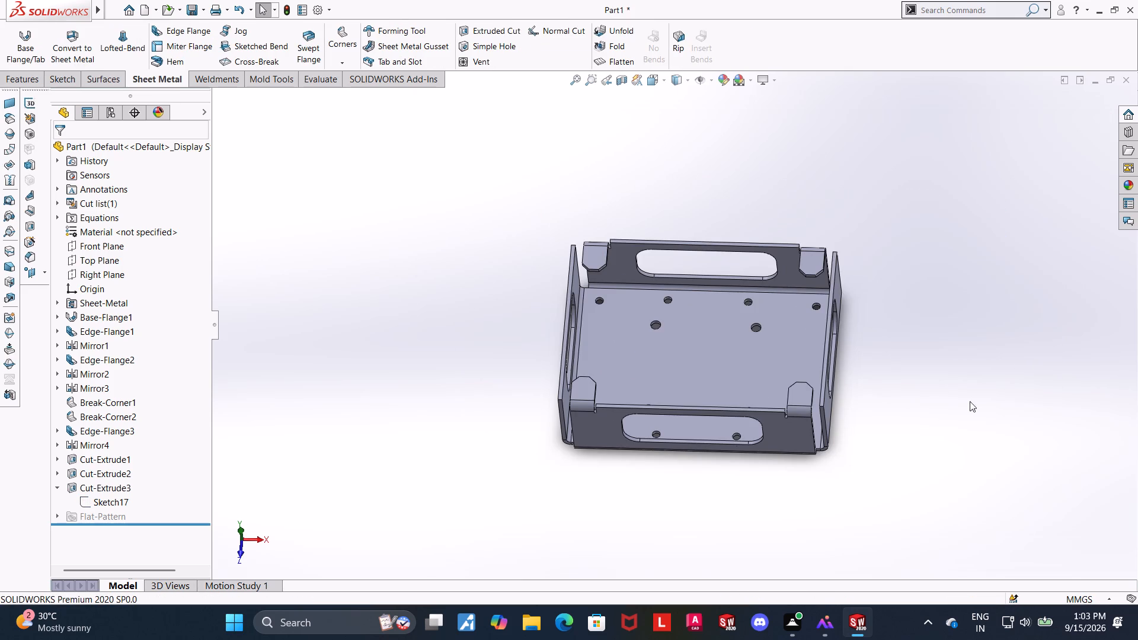
{"action": "middle_click_drag", "start_coordinate": [904, 394], "coordinate": [928, 348]}
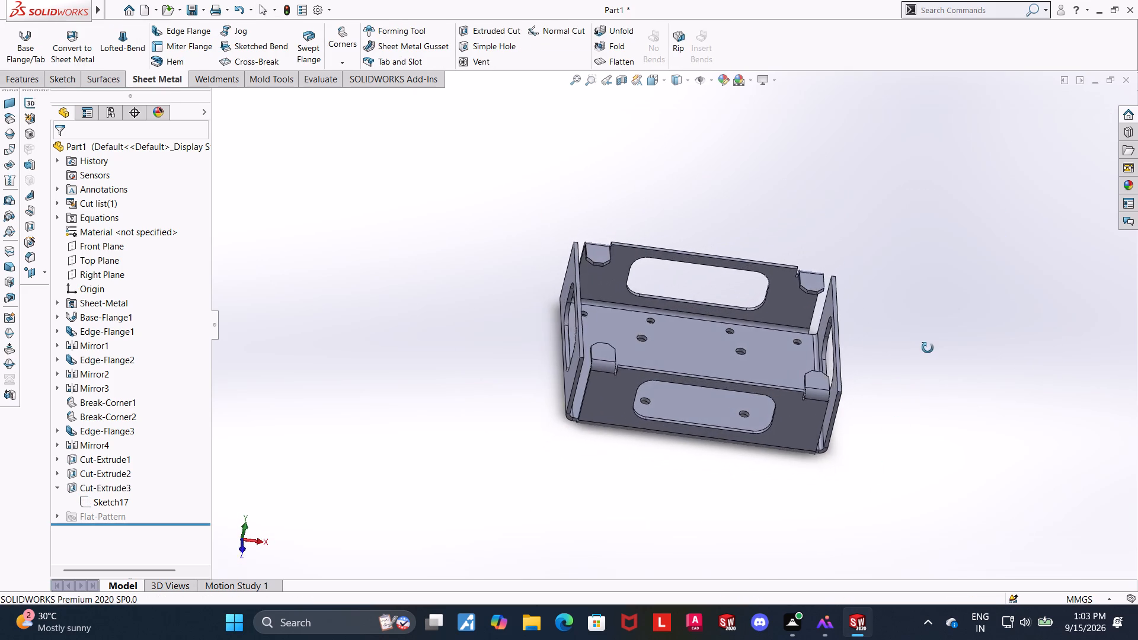
{"action": "middle_click_drag", "start_coordinate": [928, 348], "coordinate": [920, 366]}
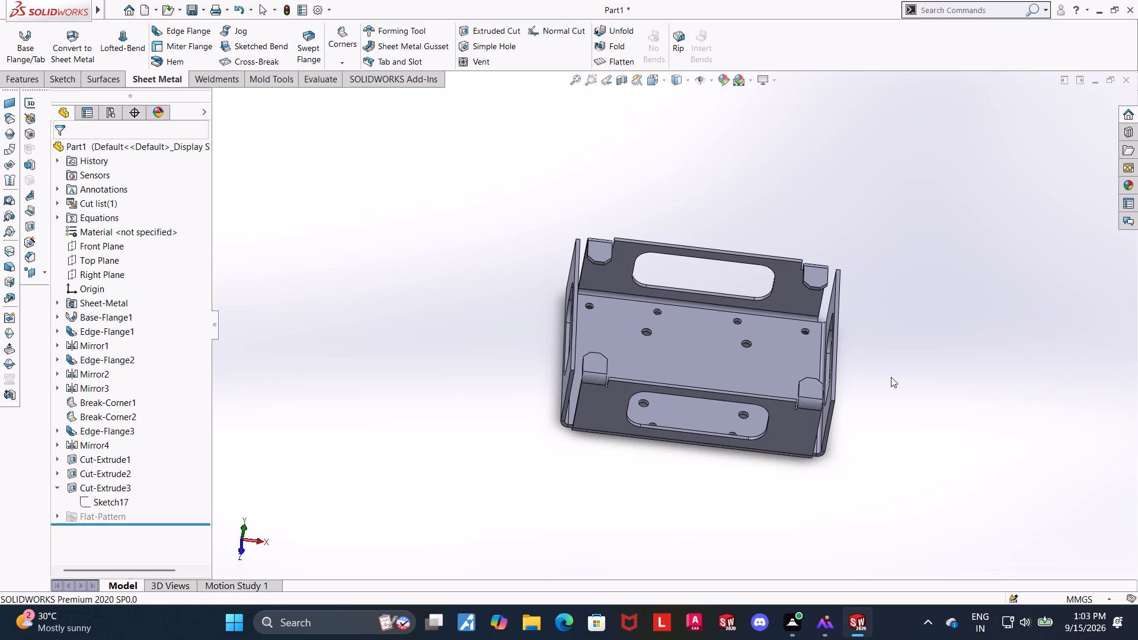
{"action": "scroll", "coordinate": [891, 377], "scroll_direction": "up", "scroll_amount": 2}
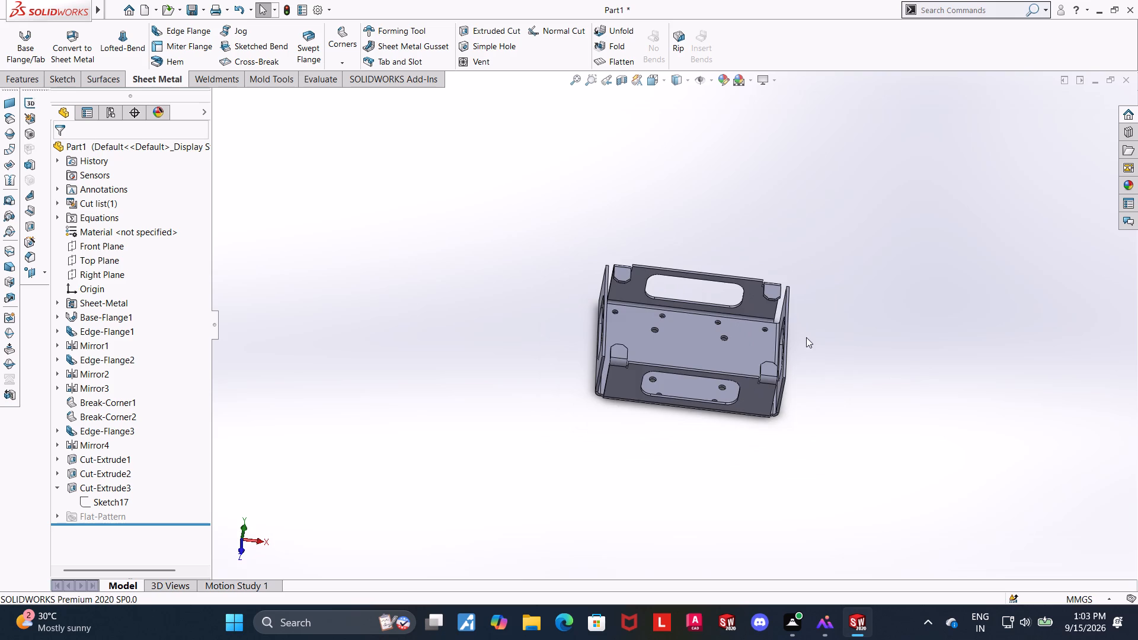
{"action": "middle_click_drag", "start_coordinate": [806, 337], "coordinate": [788, 369]}
{"action": "middle_click_drag", "start_coordinate": [850, 353], "coordinate": [858, 310]}
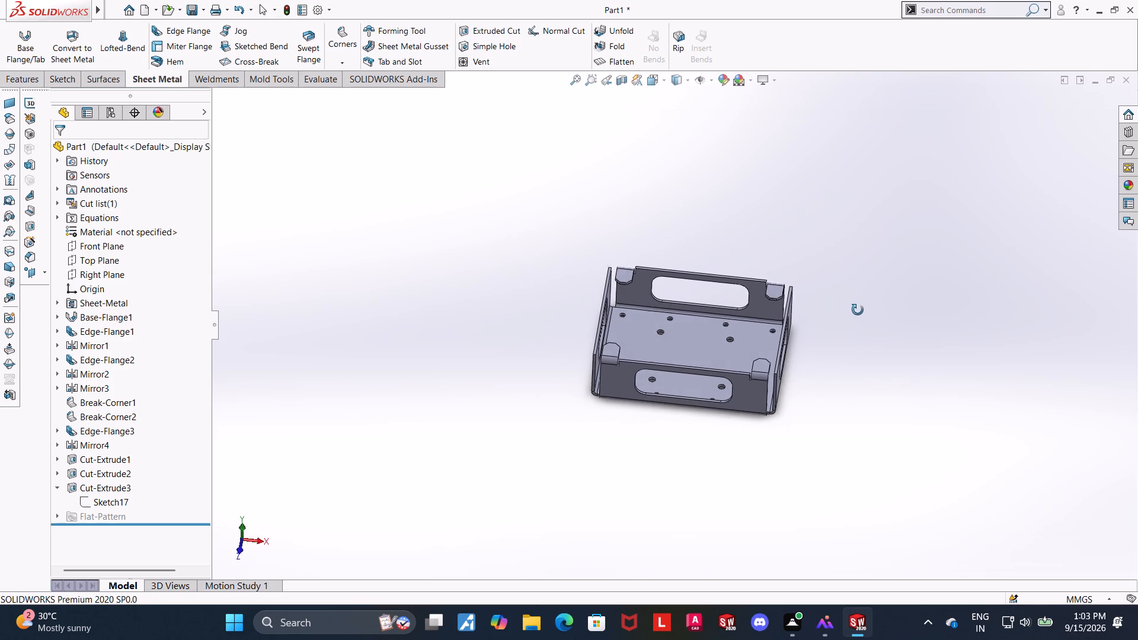
{"action": "middle_click_drag", "start_coordinate": [858, 310], "coordinate": [858, 309]}
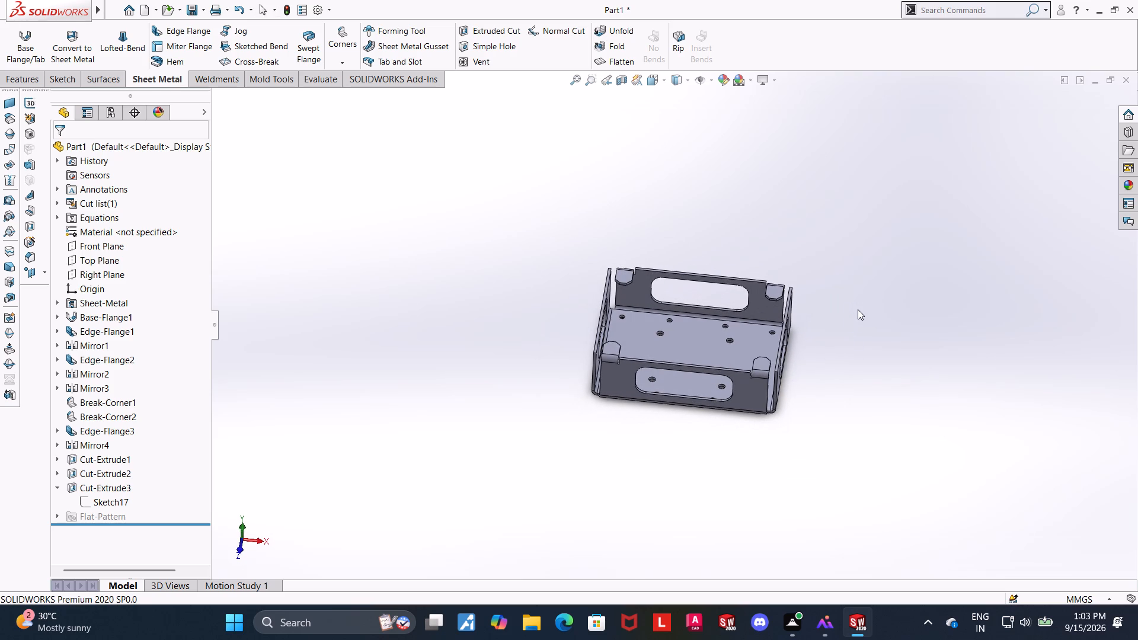
{"action": "scroll", "coordinate": [752, 298], "scroll_direction": "down", "scroll_amount": 4}
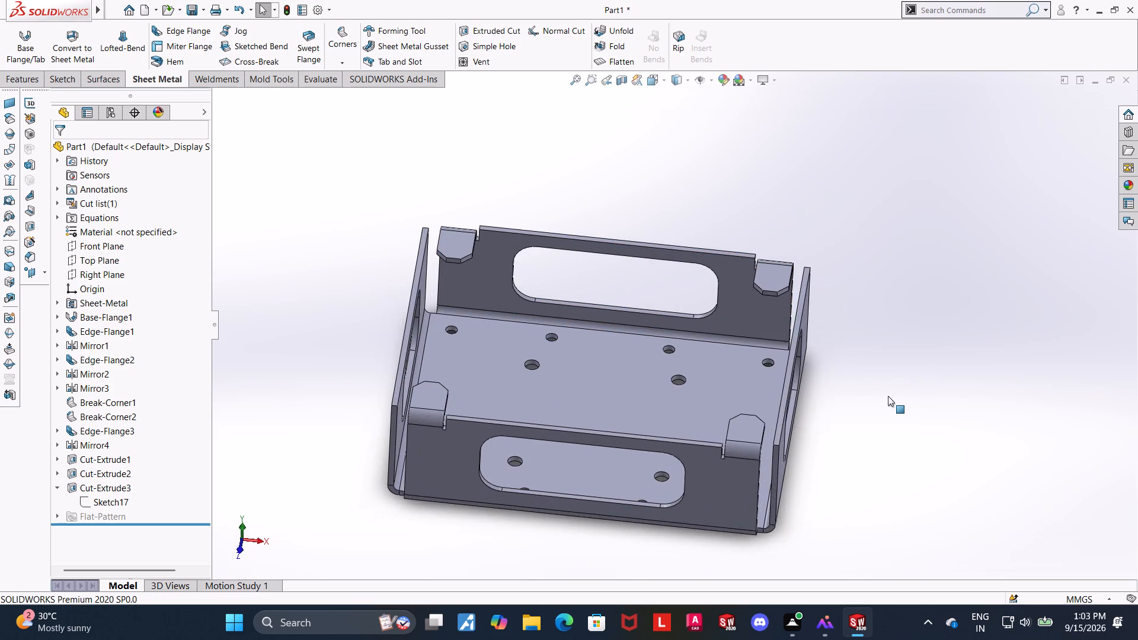
Start a sketch on the front-right tab's top face and view it normal to the sketch plane.
{"action": "middle_click_drag", "start_coordinate": [888, 396], "coordinate": [879, 434]}
{"action": "middle_click_drag", "start_coordinate": [866, 434], "coordinate": [861, 450]}
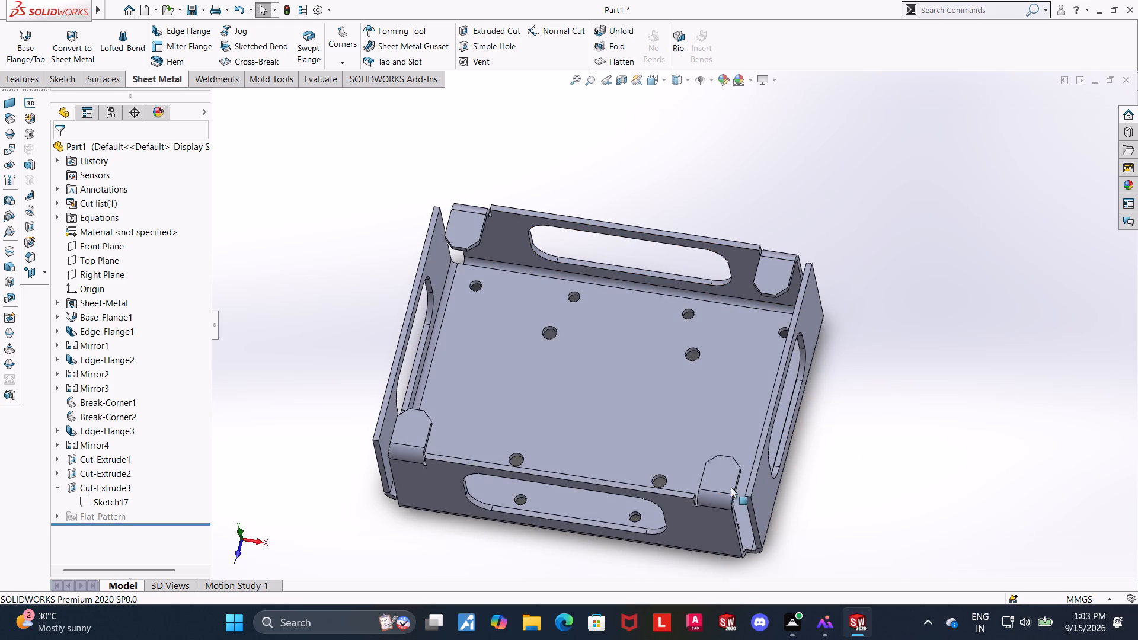
{"action": "left_click", "coordinate": [726, 478]}
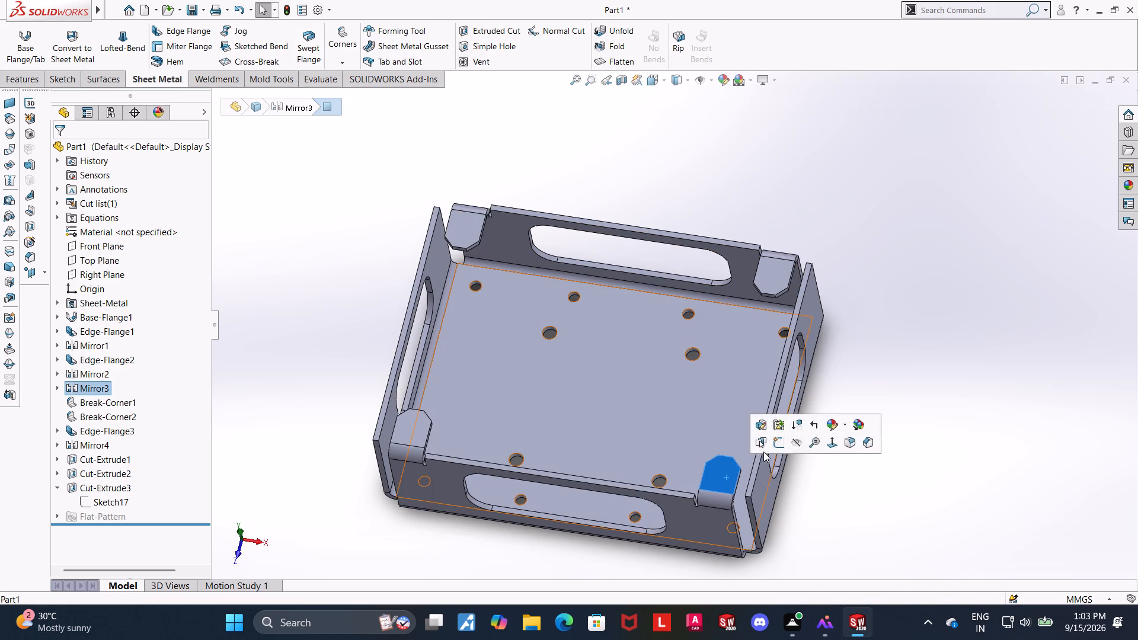
{"action": "left_click", "coordinate": [776, 449]}
{"action": "left_click", "coordinate": [107, 535]}
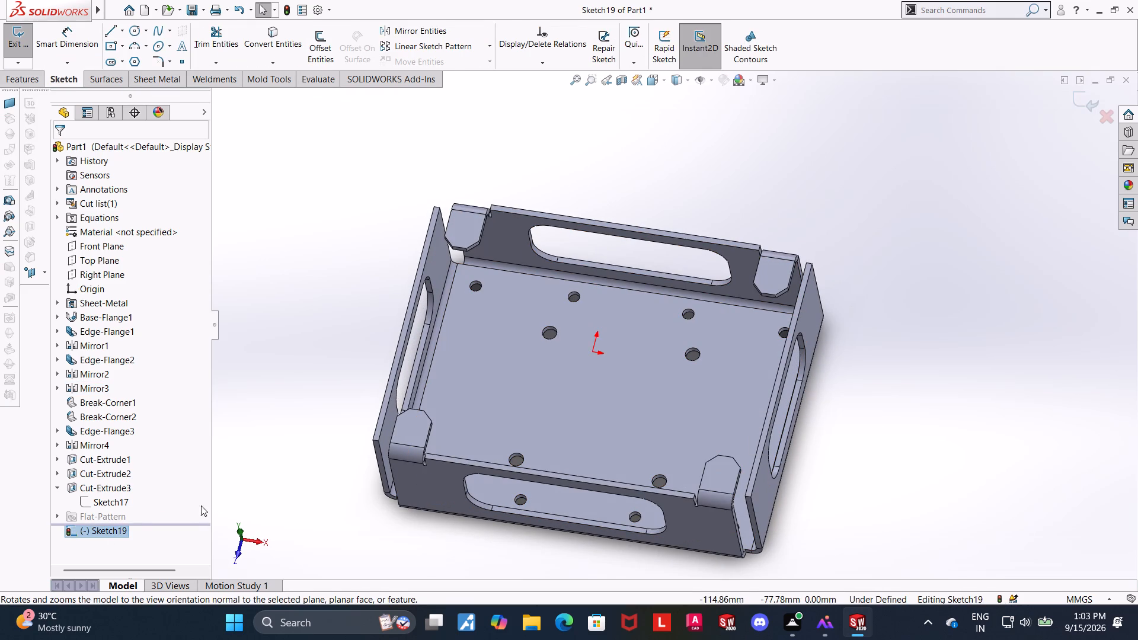
{"action": "left_click", "coordinate": [170, 539]}
{"action": "left_click", "coordinate": [123, 532]}
{"action": "left_click", "coordinate": [152, 515]}
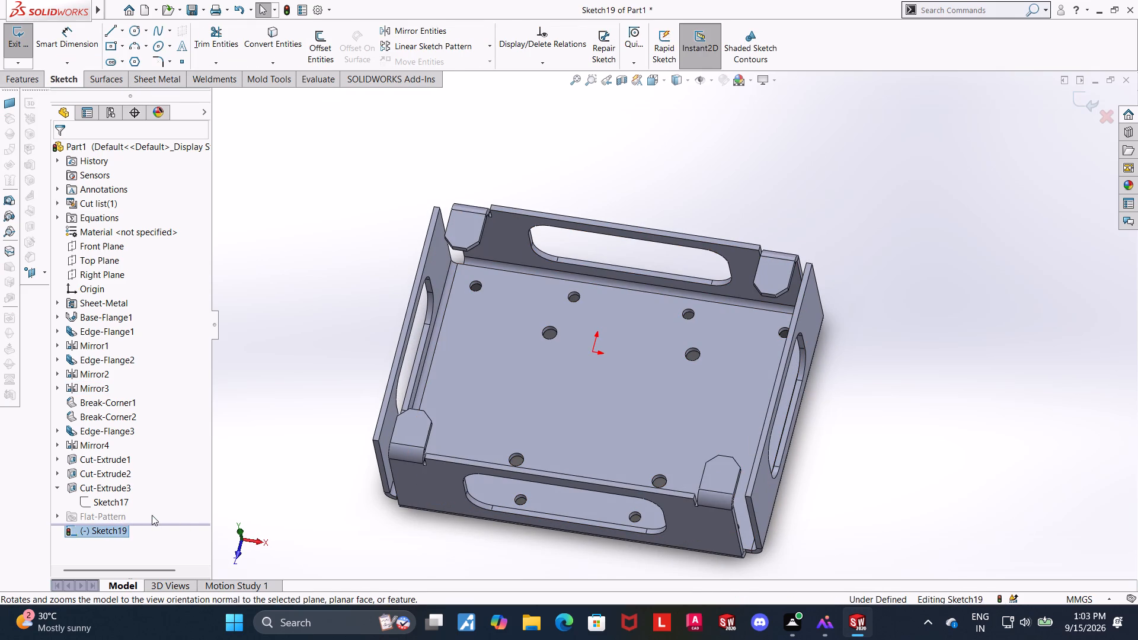
{"action": "left_click", "coordinate": [139, 539]}
{"action": "left_click", "coordinate": [106, 528]}
{"action": "left_click", "coordinate": [286, 506]}
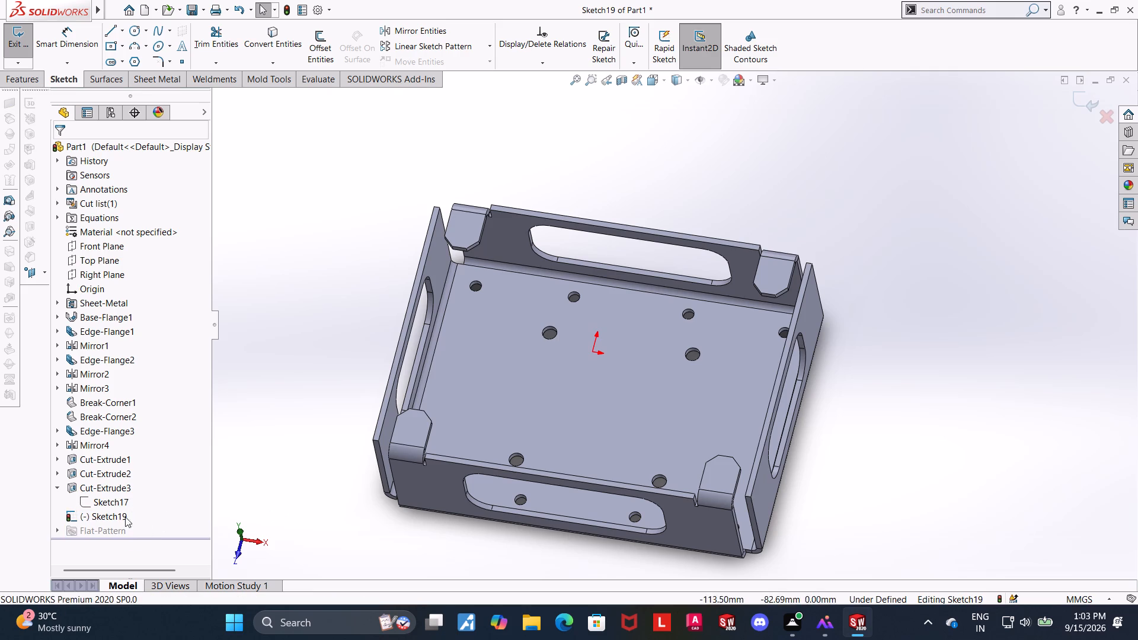
{"action": "left_click", "coordinate": [119, 516]}
{"action": "left_click", "coordinate": [146, 500]}
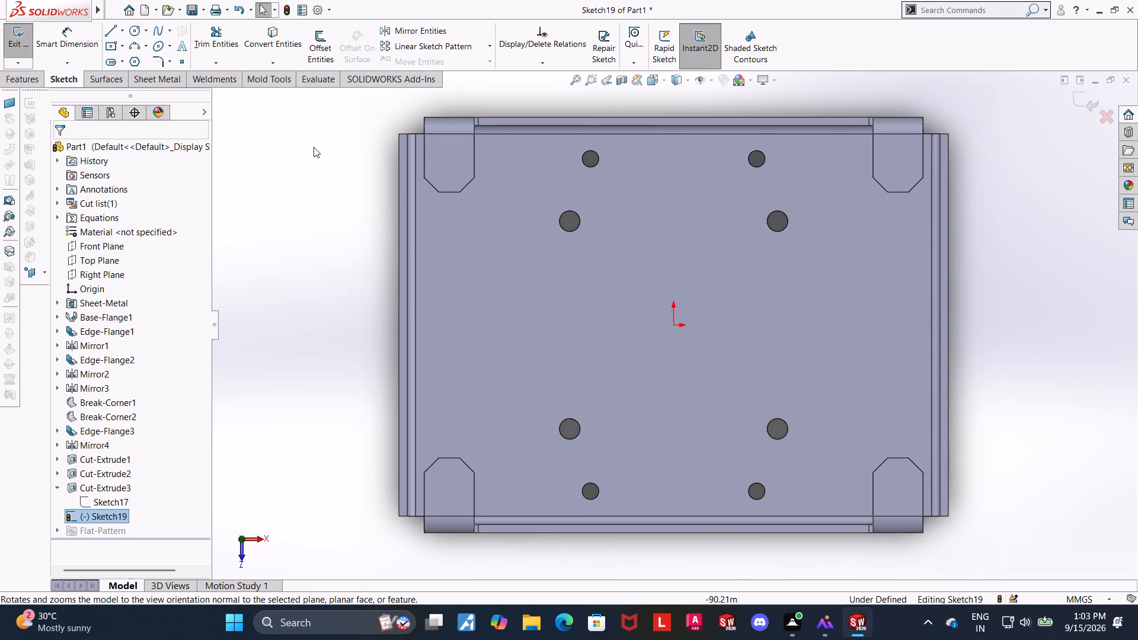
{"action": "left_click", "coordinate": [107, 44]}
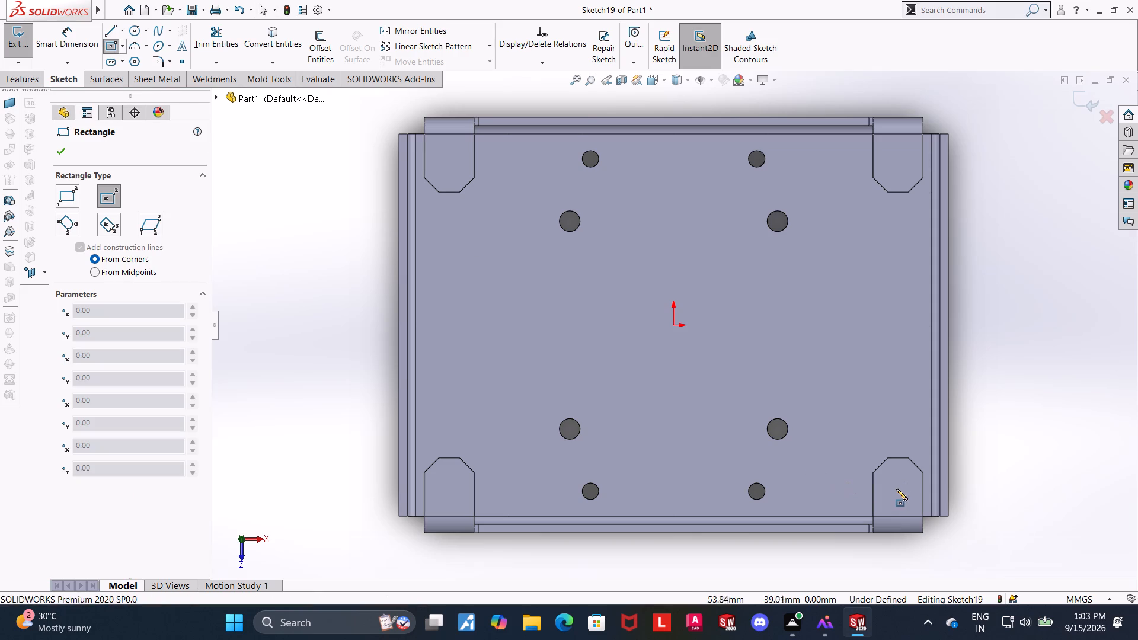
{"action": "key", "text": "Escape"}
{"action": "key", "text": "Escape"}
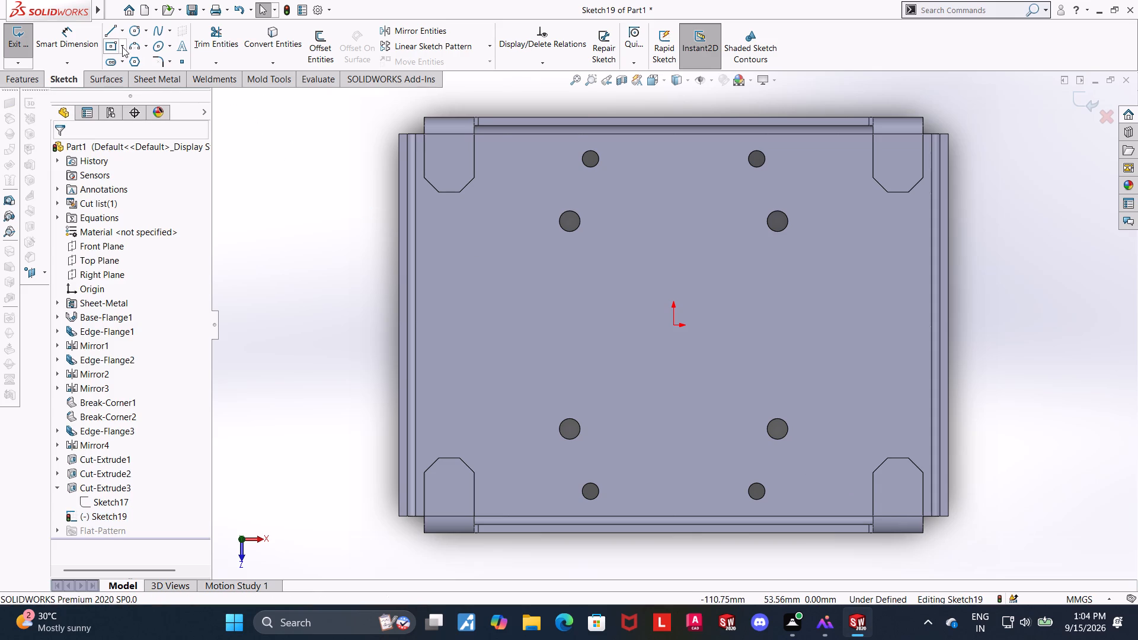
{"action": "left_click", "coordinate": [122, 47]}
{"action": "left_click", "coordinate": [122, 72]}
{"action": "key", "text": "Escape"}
Draw a vertical centerline from the midpoint of the front-right tab's end edge, running the tab's length and past its bend.
{"action": "left_click", "coordinate": [122, 31]}
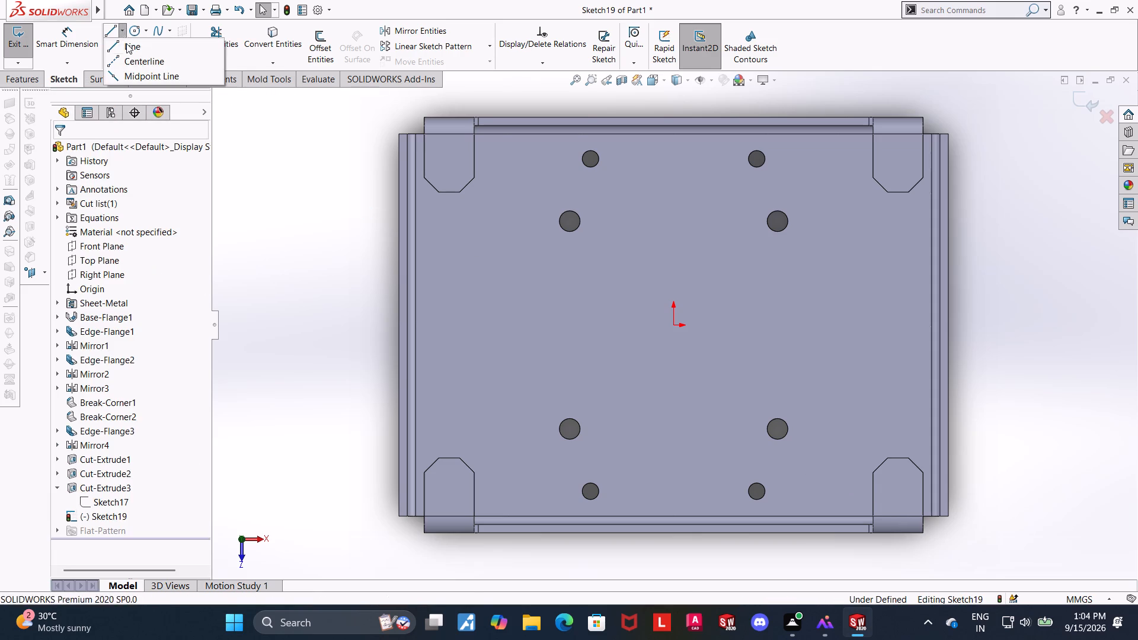
{"action": "left_click", "coordinate": [128, 55]}
{"action": "left_click", "coordinate": [899, 455]}
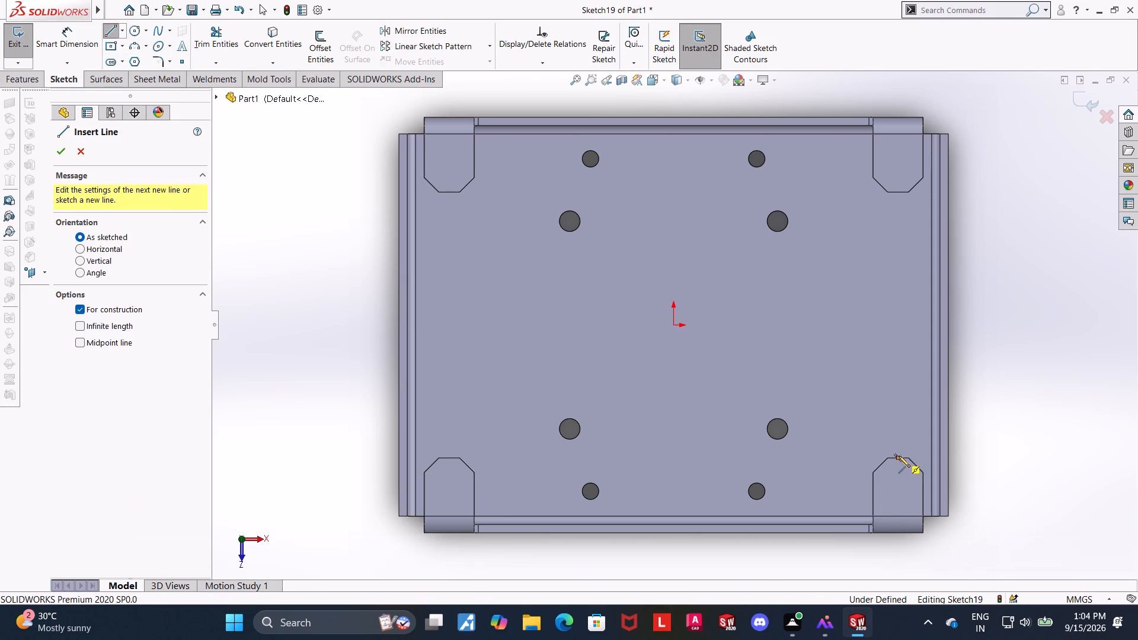
{"action": "left_click", "coordinate": [900, 556]}
{"action": "key", "text": "Escape"}
{"action": "key", "text": "Escape"}
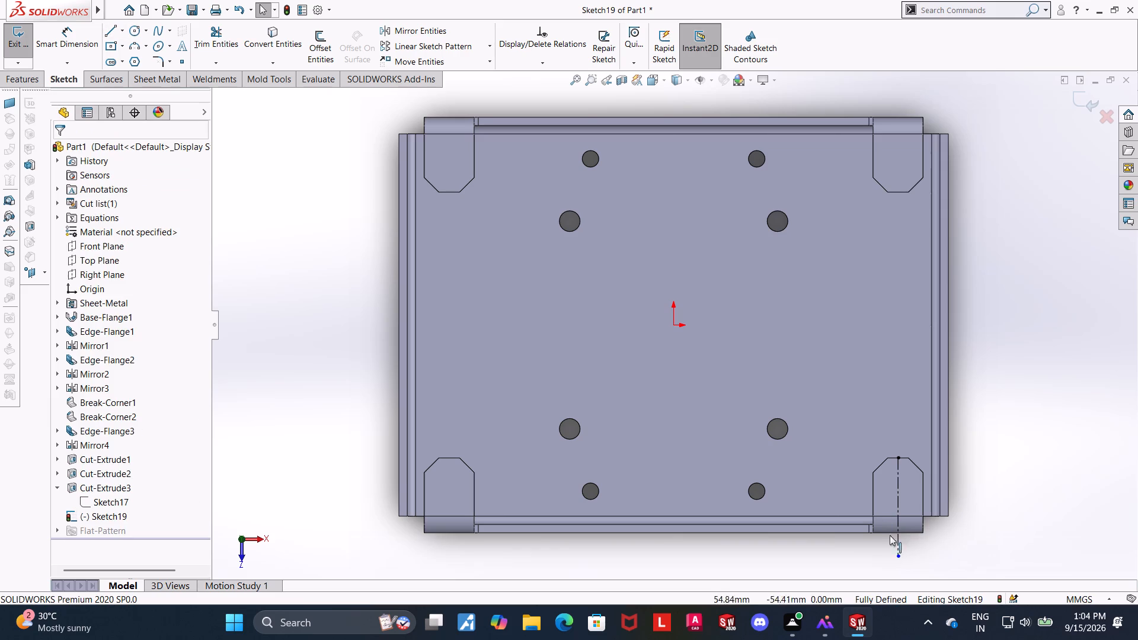
{"action": "key", "text": "Escape"}
Sketch a center rectangle about 8 x 5.7 mm on the front-right tab, centered on the vertical centerline.
{"action": "left_click", "coordinate": [113, 50]}
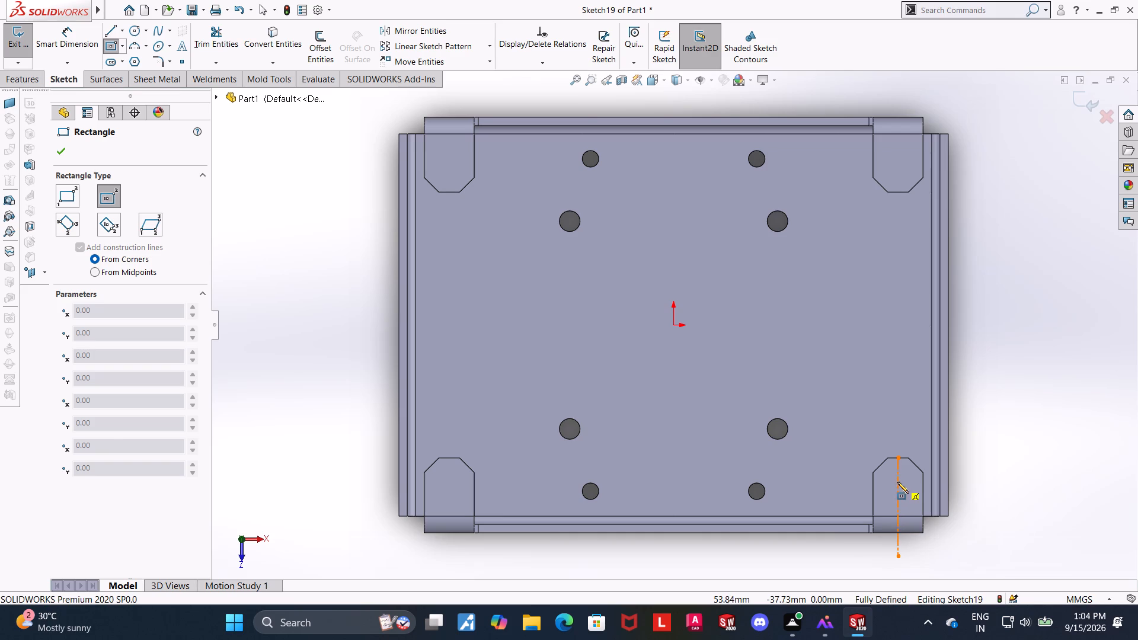
{"action": "left_click", "coordinate": [897, 482]}
{"action": "left_click", "coordinate": [915, 470]}
{"action": "key", "text": "Escape"}
{"action": "key", "text": "Escape"}
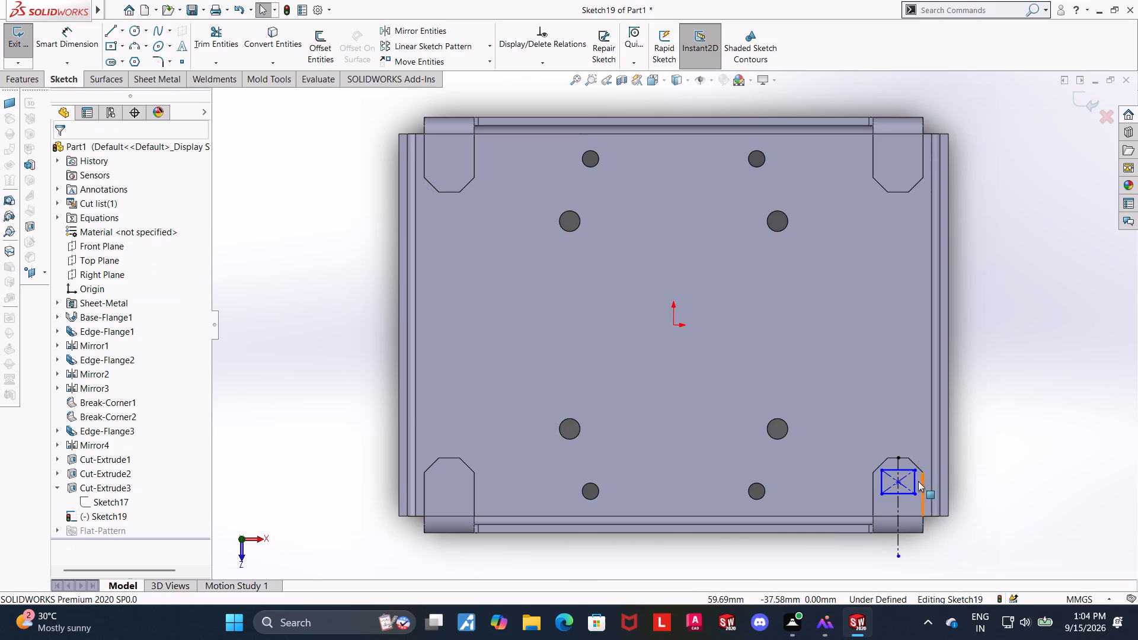
Dimension the tab rectangle's width as 5 mm.
{"action": "left_click", "coordinate": [87, 40]}
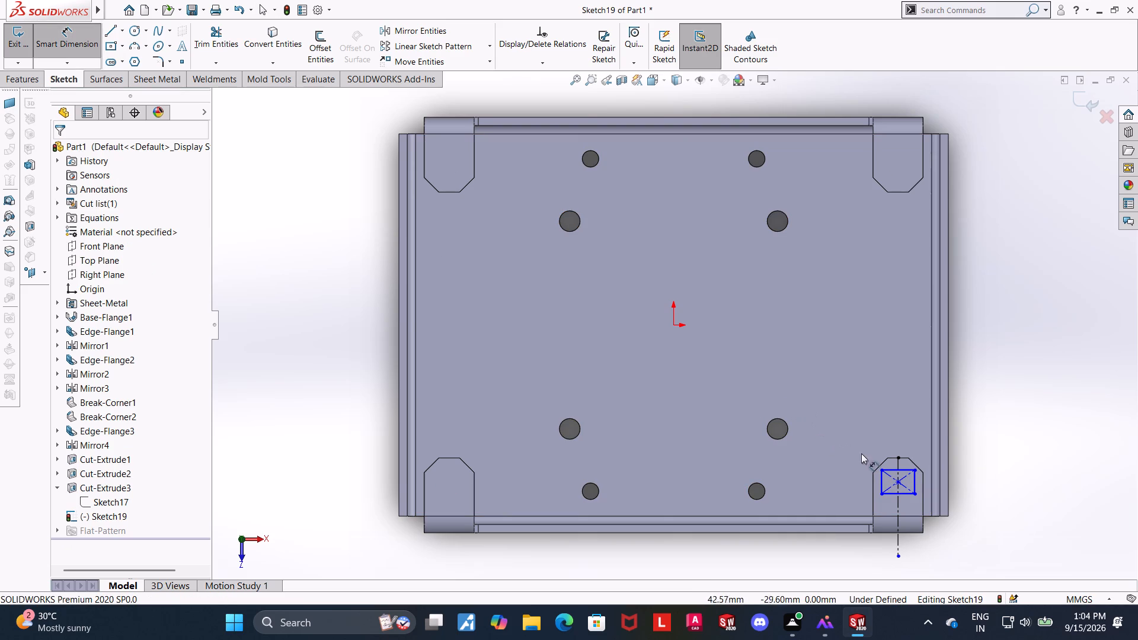
{"action": "scroll", "coordinate": [915, 493], "scroll_direction": "down", "scroll_amount": 2}
{"action": "scroll", "coordinate": [860, 423], "scroll_direction": "down", "scroll_amount": 3}
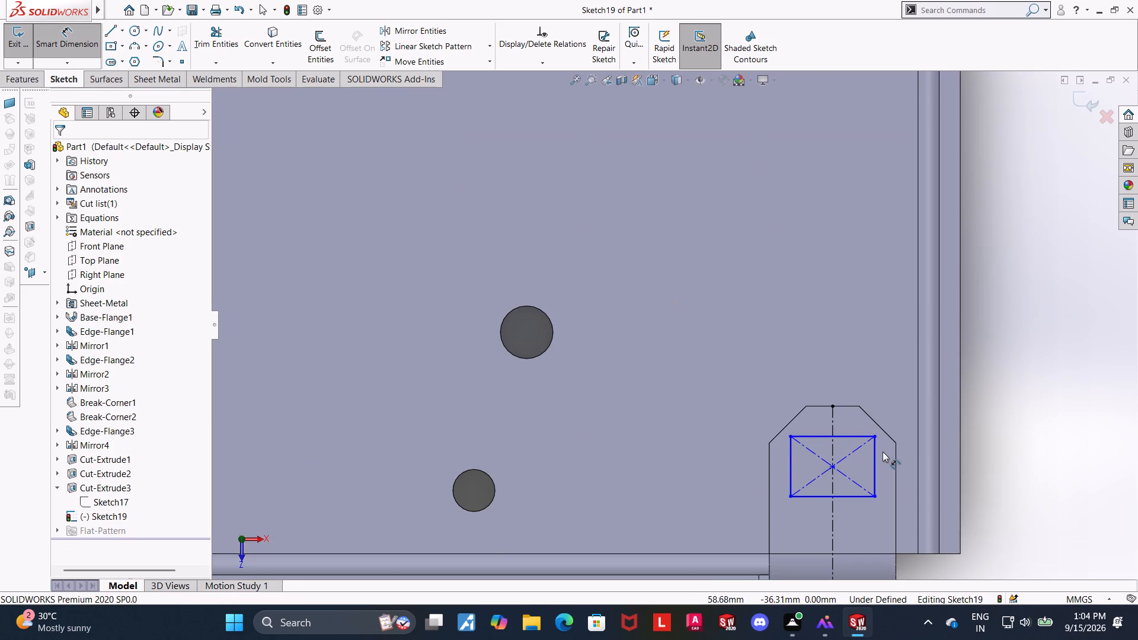
{"action": "left_click", "coordinate": [853, 497]}
{"action": "left_click", "coordinate": [851, 522]}
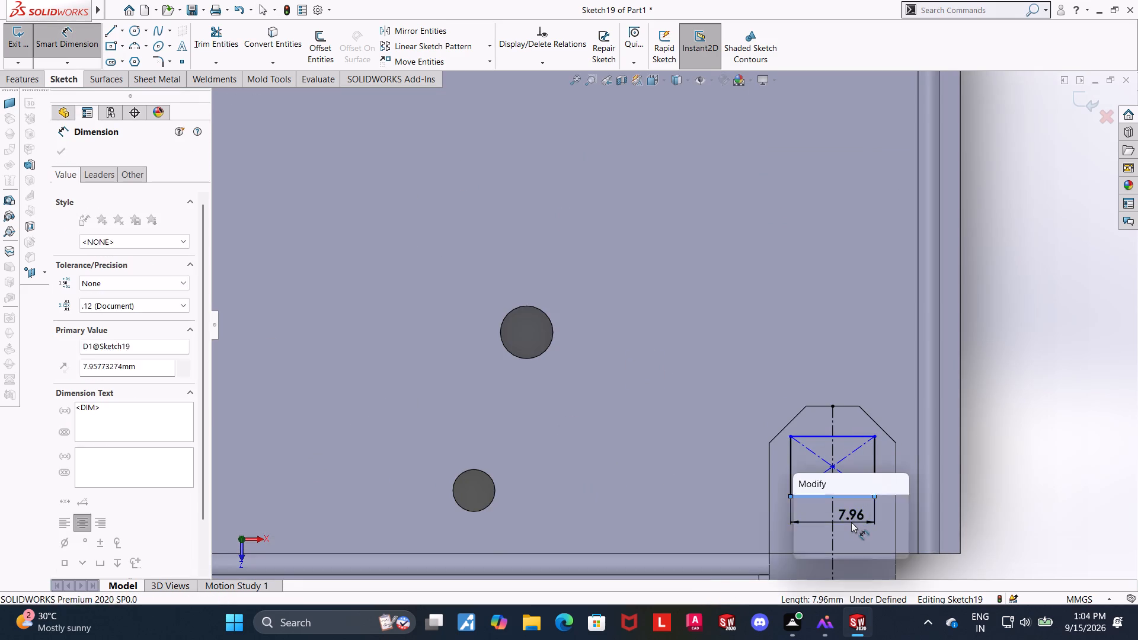
{"action": "key", "text": "5"}
{"action": "key", "text": "Return"}
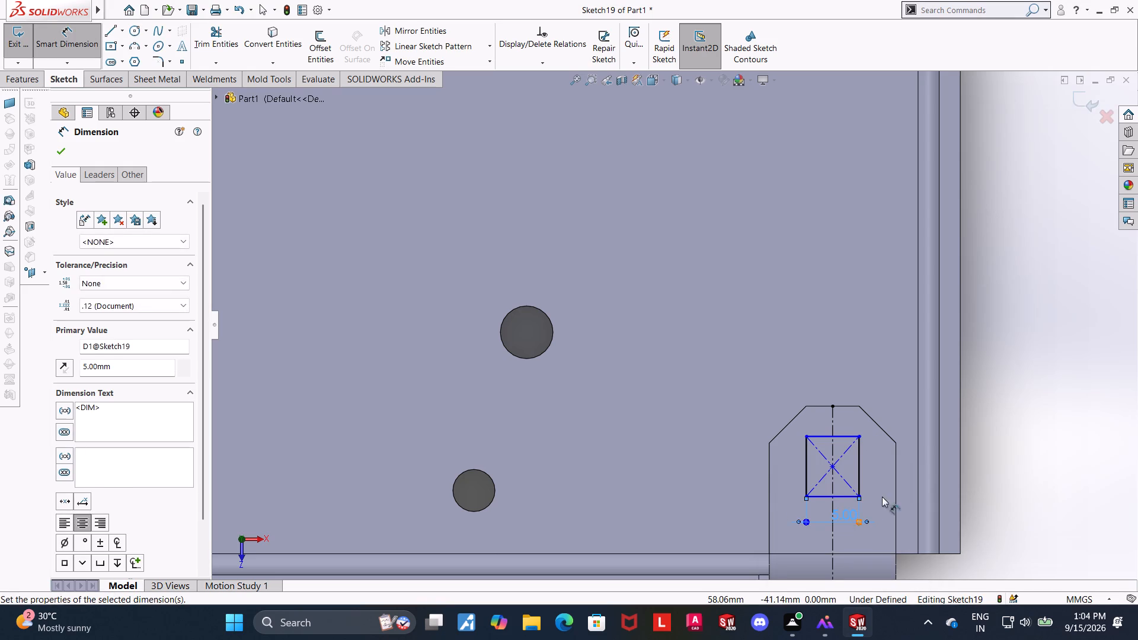
{"action": "key", "text": "Escape"}
Dimension the tab rectangle's height as 5 mm.
{"action": "left_click", "coordinate": [79, 43]}
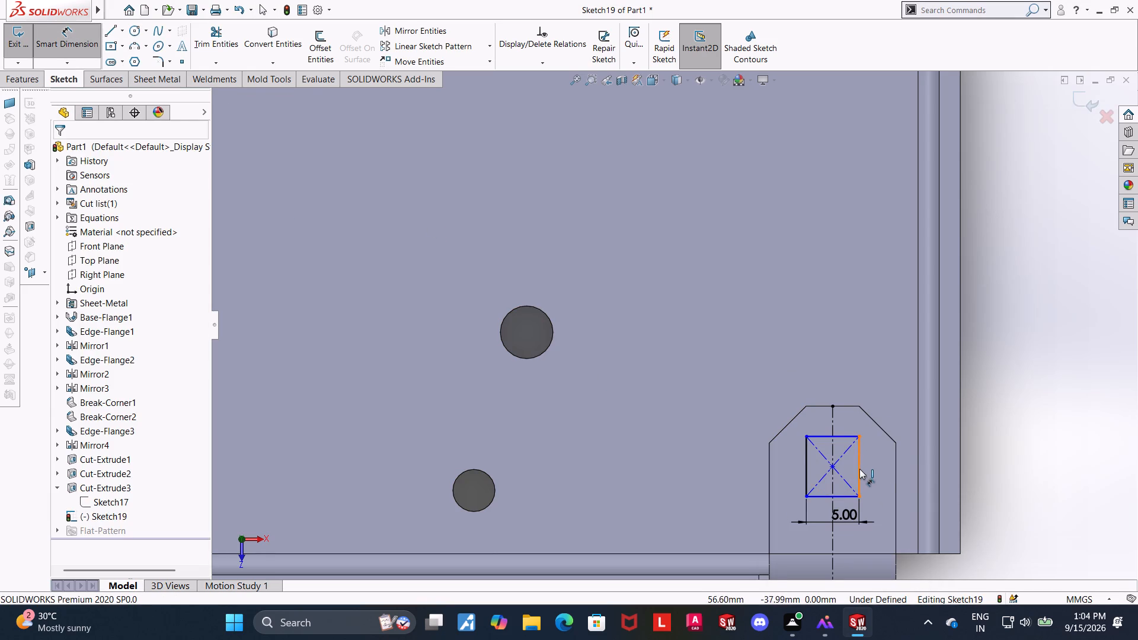
{"action": "left_click", "coordinate": [859, 468]}
{"action": "left_click", "coordinate": [876, 469]}
{"action": "key", "text": "5"}
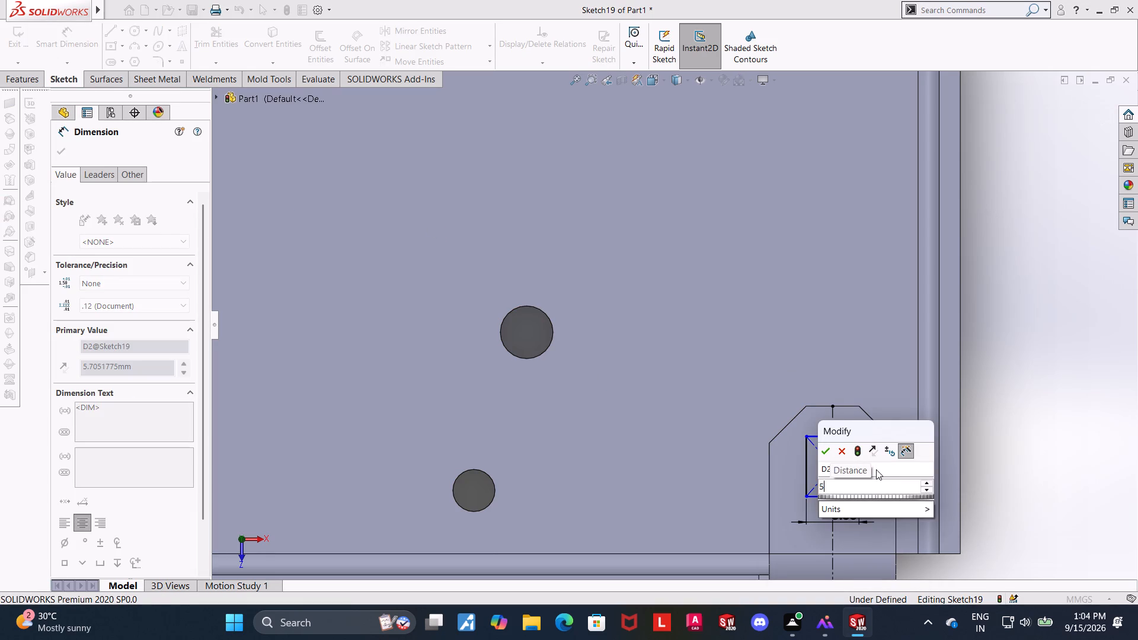
{"action": "key", "text": "Return"}
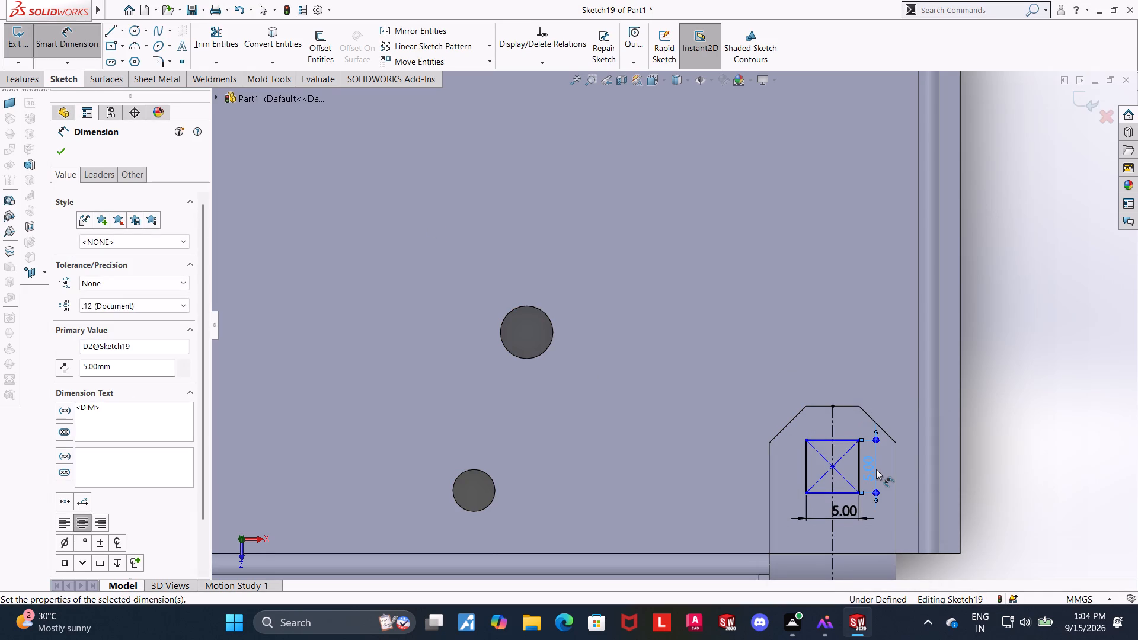
{"action": "key", "text": "Escape"}
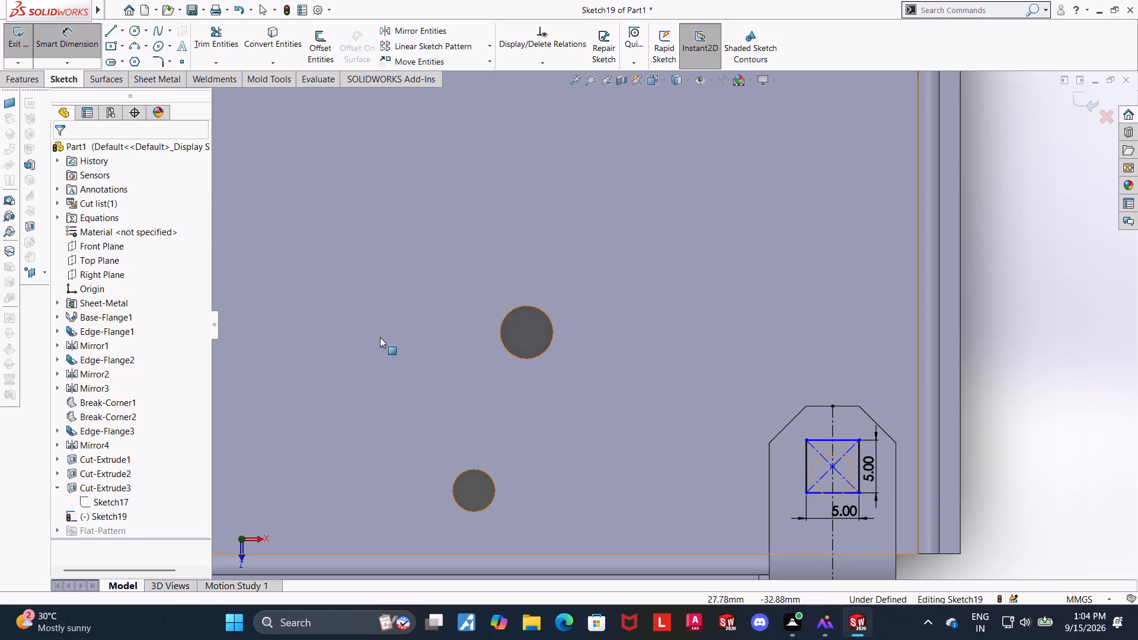
{"action": "key", "text": "Escape"}
Dimension the square's lower side at 9 mm from the outer edge of the tab's bend.
{"action": "left_click", "coordinate": [53, 40]}
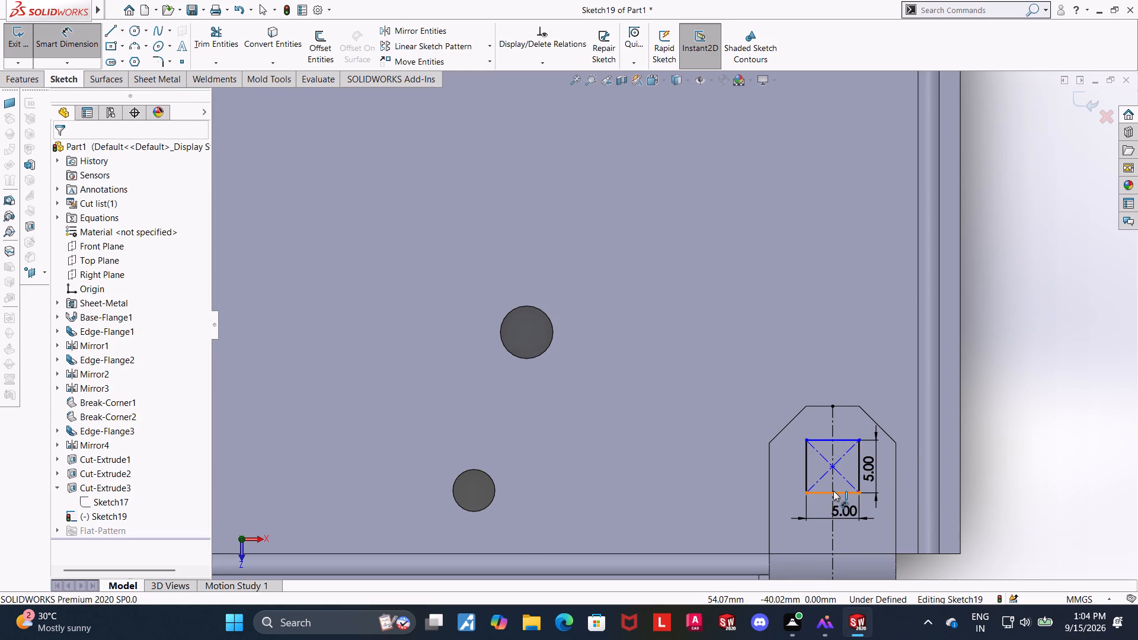
{"action": "left_click", "coordinate": [833, 491]}
{"action": "scroll", "coordinate": [833, 487], "scroll_direction": "up", "scroll_amount": 2}
{"action": "left_click", "coordinate": [818, 514]}
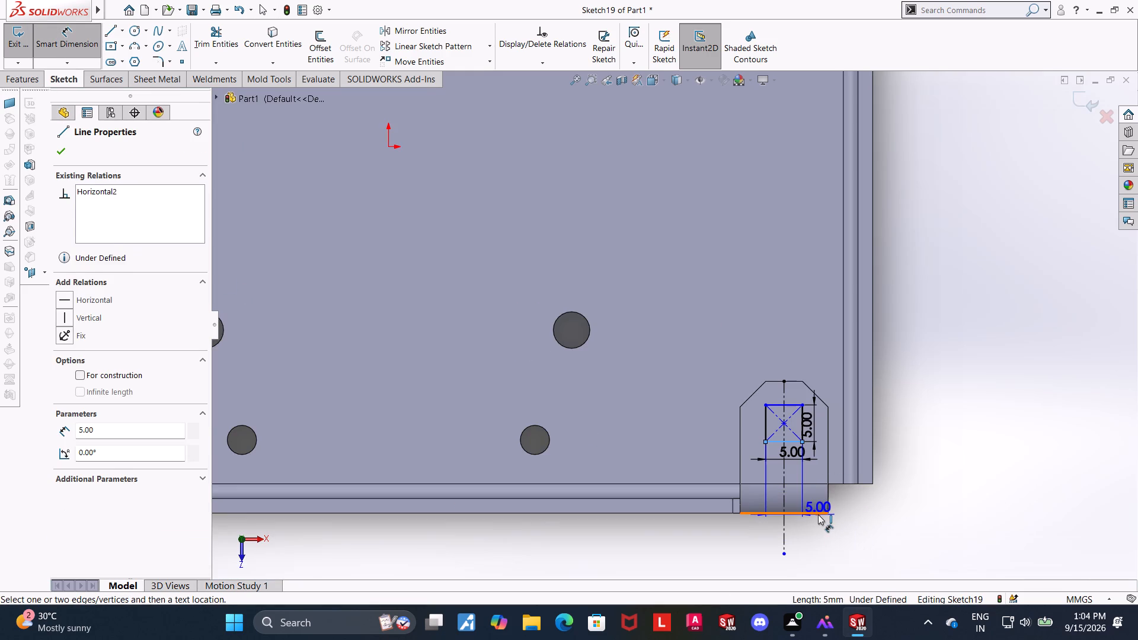
{"action": "left_click", "coordinate": [942, 491]}
{"action": "key", "text": "9"}
{"action": "key", "text": "Return"}
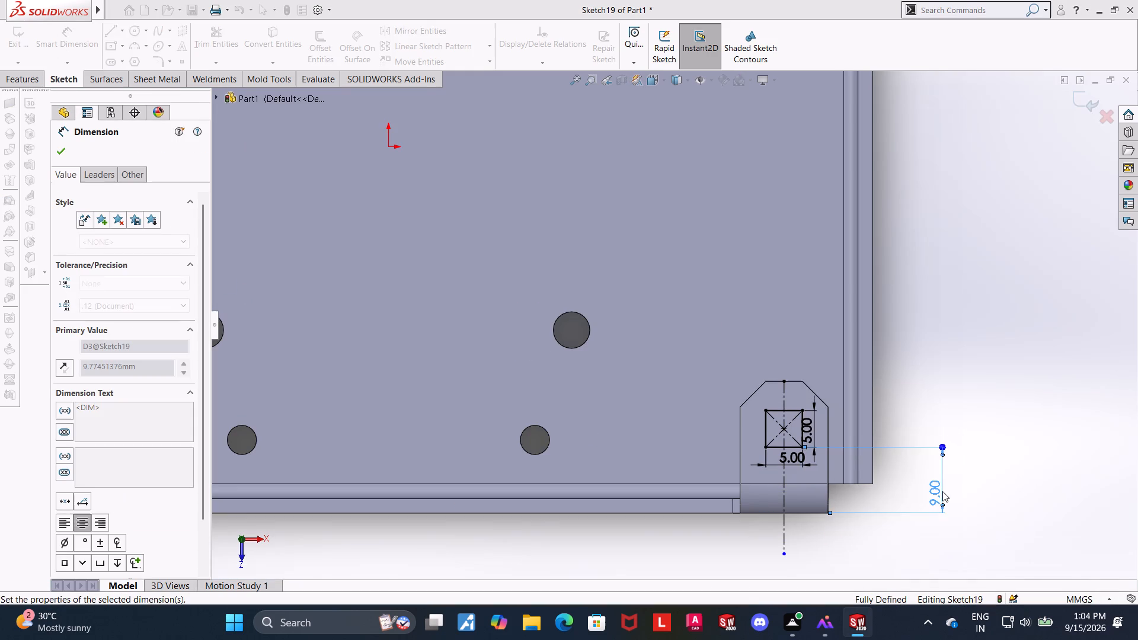
{"action": "key", "text": "Escape"}
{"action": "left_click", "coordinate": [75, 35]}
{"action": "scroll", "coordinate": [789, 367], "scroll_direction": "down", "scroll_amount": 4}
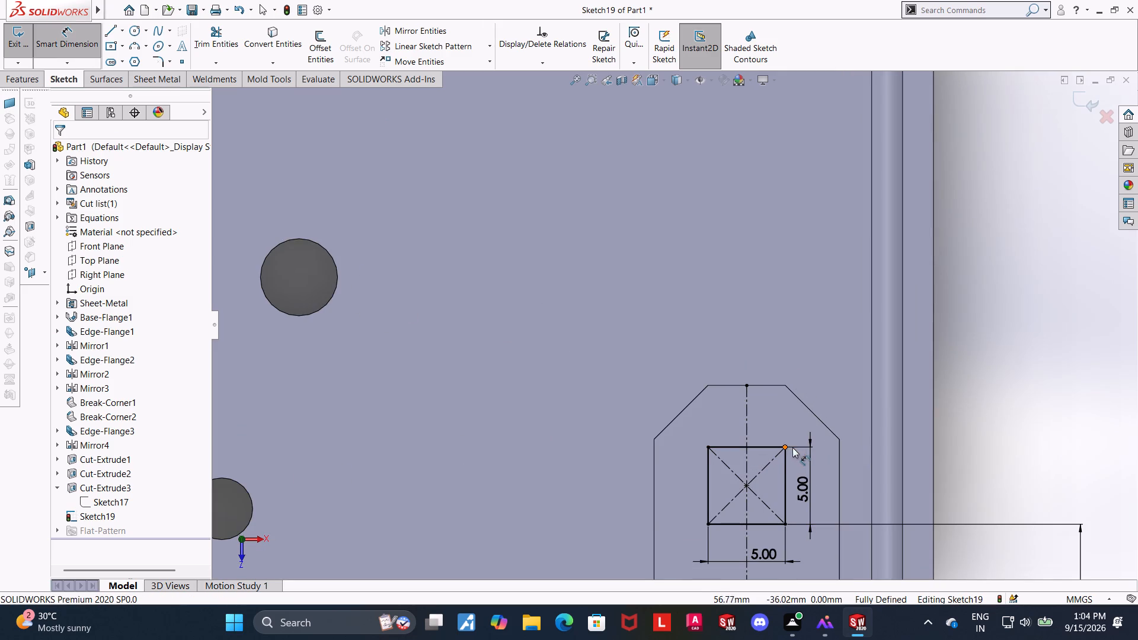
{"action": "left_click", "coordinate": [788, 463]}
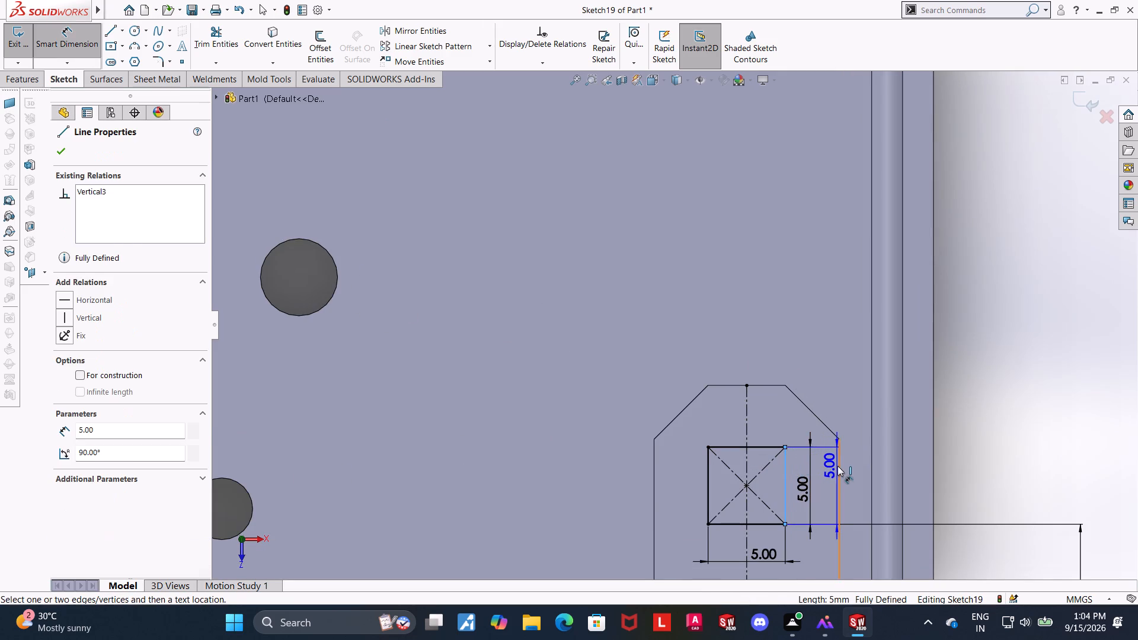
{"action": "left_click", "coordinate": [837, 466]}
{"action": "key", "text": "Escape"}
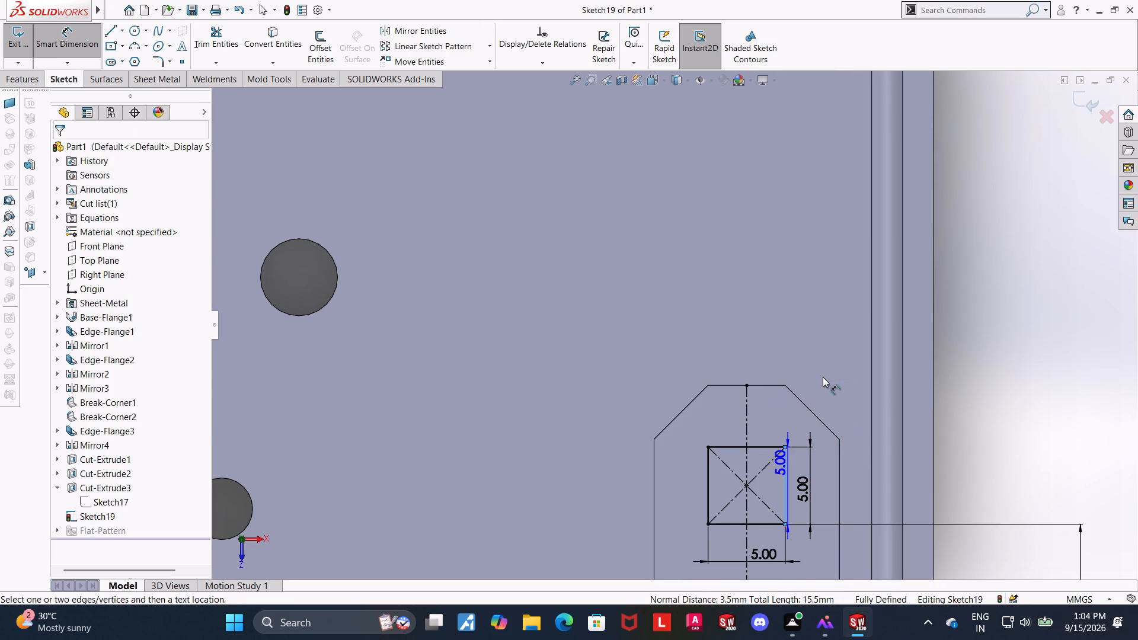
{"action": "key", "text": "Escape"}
Exit the tab square's sketch and check its placement on the tab from a tilted angle.
{"action": "scroll", "coordinate": [987, 364], "scroll_direction": "up", "scroll_amount": 3}
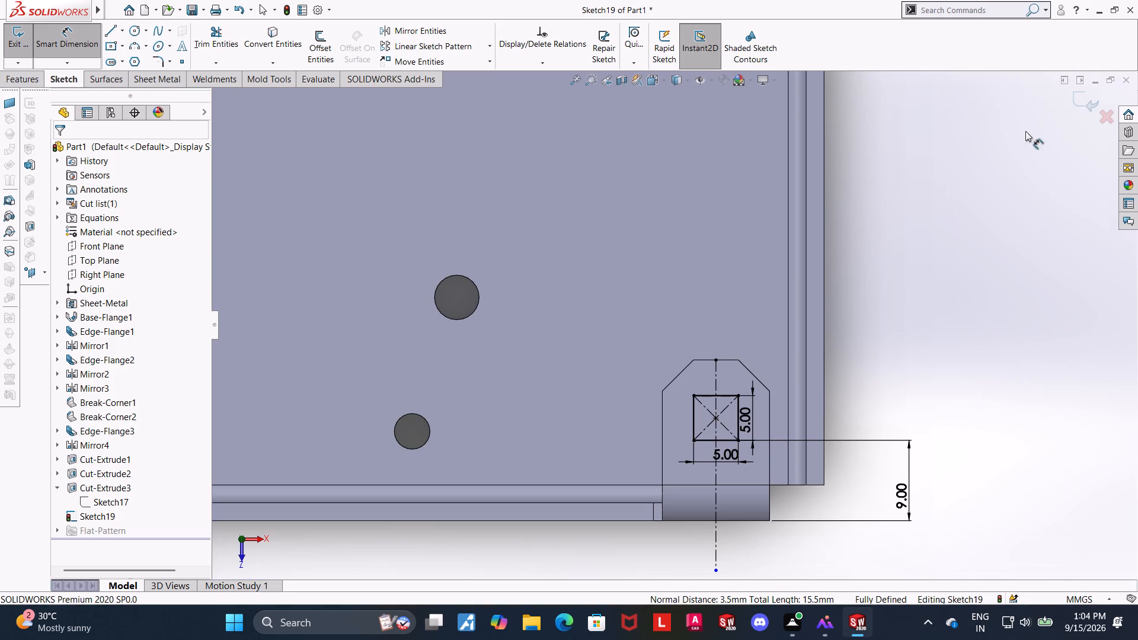
{"action": "left_click", "coordinate": [1081, 102]}
{"action": "middle_click_drag", "start_coordinate": [872, 409], "coordinate": [877, 323]}
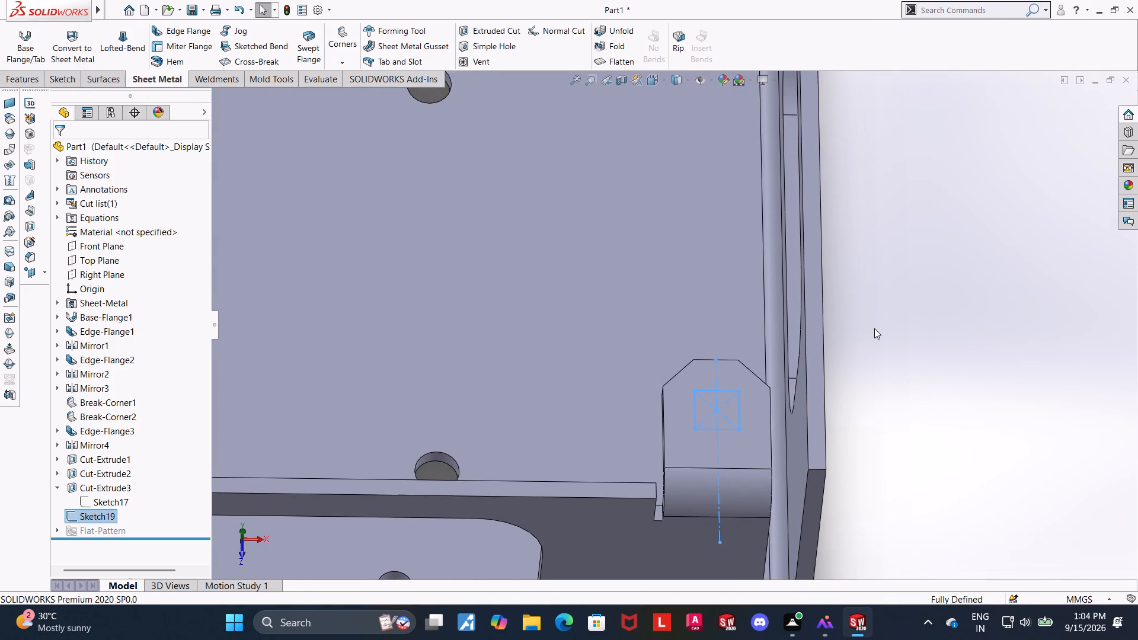
{"action": "middle_click_drag", "start_coordinate": [885, 338], "coordinate": [875, 350]}
Reopen the tab square's sketch for editing, with the whole box in view.
{"action": "left_click", "coordinate": [75, 516]}
{"action": "left_click", "coordinate": [85, 484]}
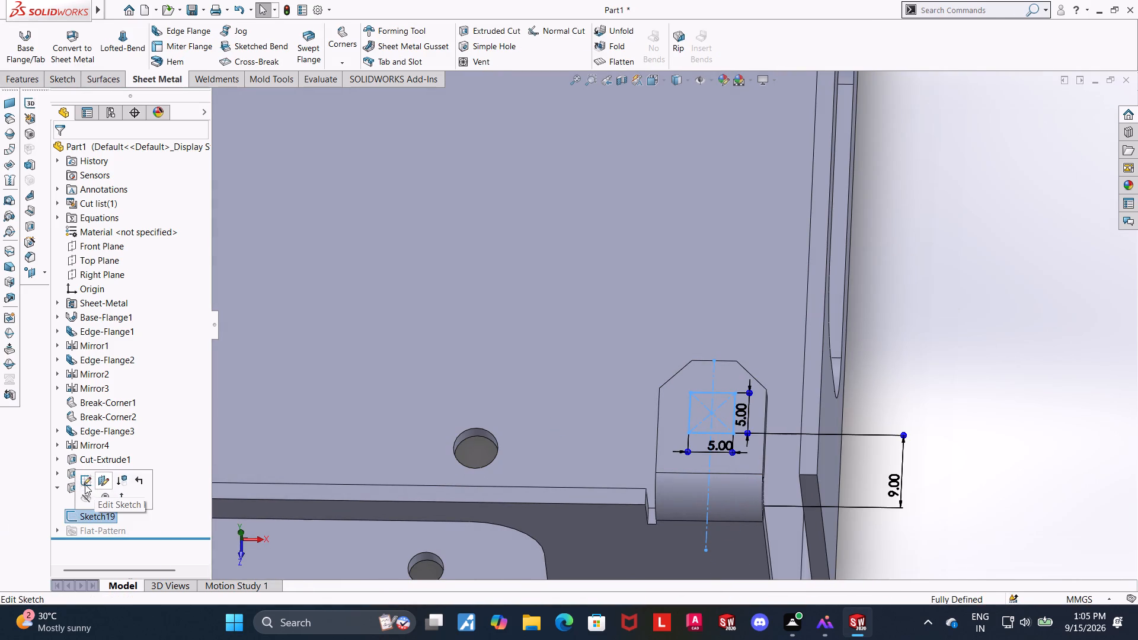
{"action": "scroll", "coordinate": [891, 468], "scroll_direction": "up", "scroll_amount": 6}
{"action": "scroll", "coordinate": [670, 241], "scroll_direction": "down", "scroll_amount": 2}
{"action": "scroll", "coordinate": [480, 226], "scroll_direction": "up", "scroll_amount": 1}
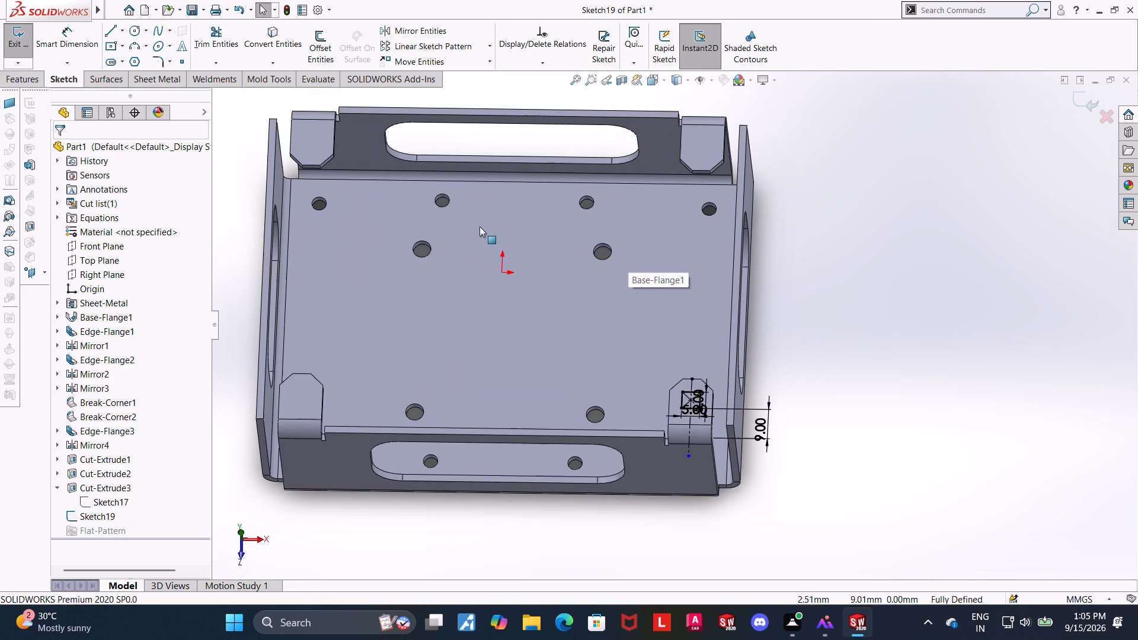
{"action": "scroll", "coordinate": [445, 159], "scroll_direction": "down", "scroll_amount": 1}
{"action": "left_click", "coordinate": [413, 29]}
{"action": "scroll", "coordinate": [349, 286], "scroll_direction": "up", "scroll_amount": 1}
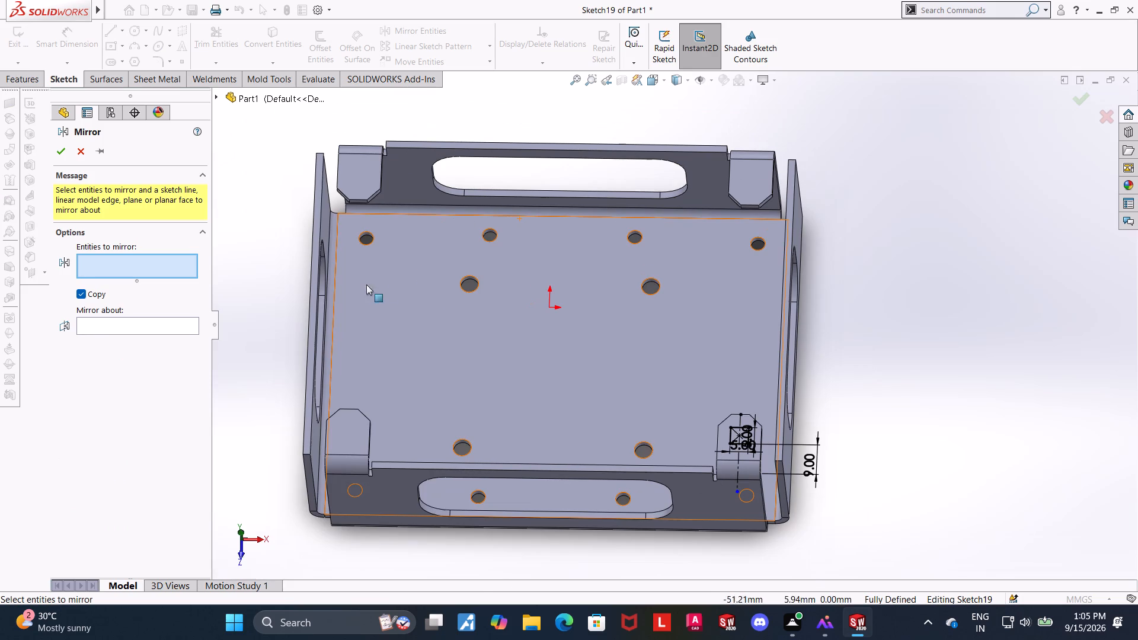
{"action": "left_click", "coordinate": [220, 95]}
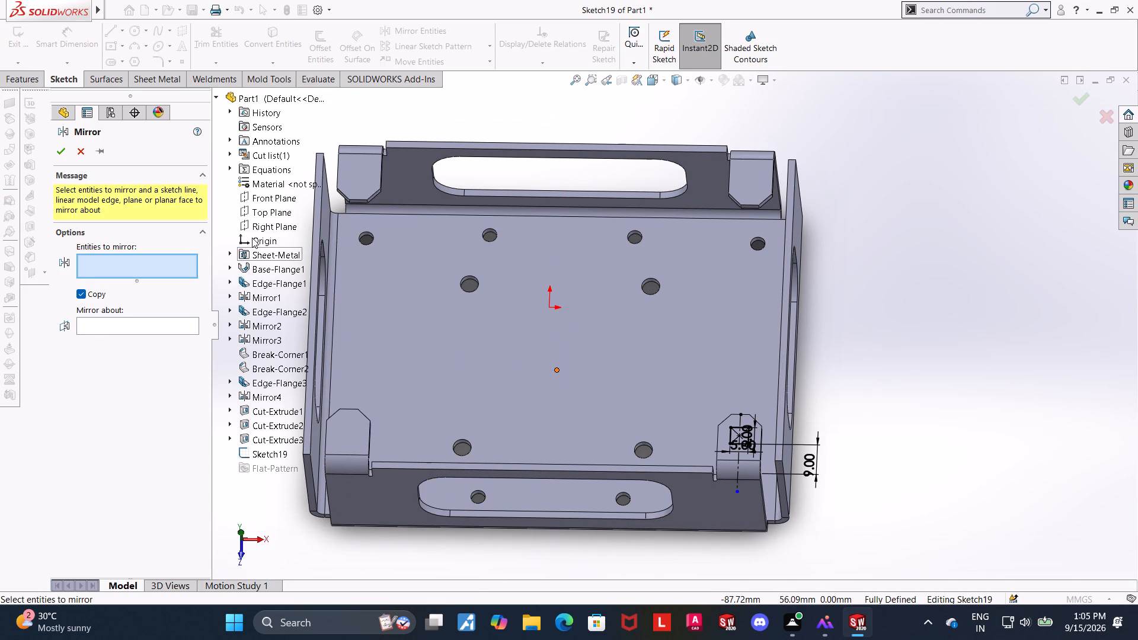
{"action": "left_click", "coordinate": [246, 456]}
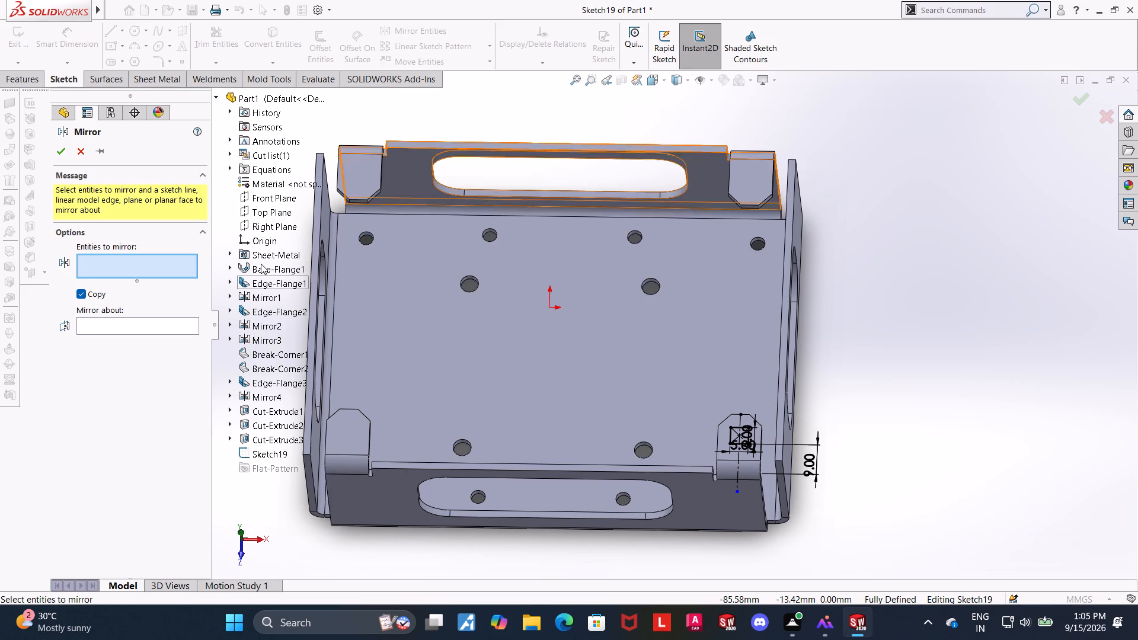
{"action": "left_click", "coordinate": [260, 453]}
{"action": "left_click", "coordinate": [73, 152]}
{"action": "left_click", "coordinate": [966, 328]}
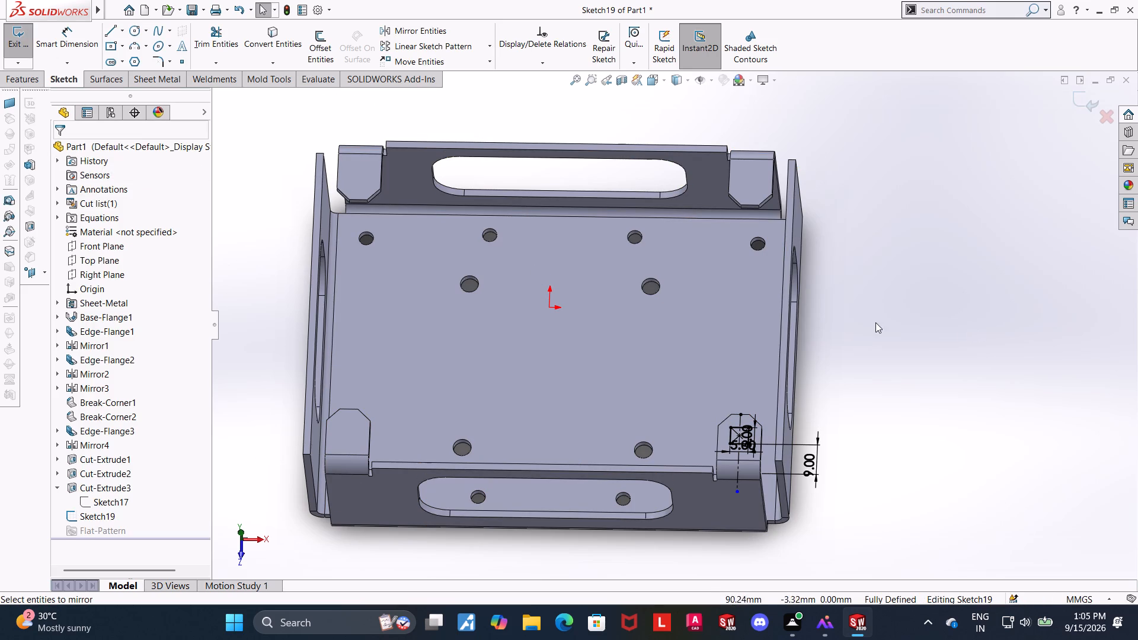
Draw a vertical construction centerline about 115 mm long through the origin, extending past both long sides of the box.
{"action": "left_click", "coordinate": [874, 325]}
{"action": "scroll", "coordinate": [865, 333], "scroll_direction": "up", "scroll_amount": 2}
{"action": "scroll", "coordinate": [753, 392], "scroll_direction": "down", "scroll_amount": 2}
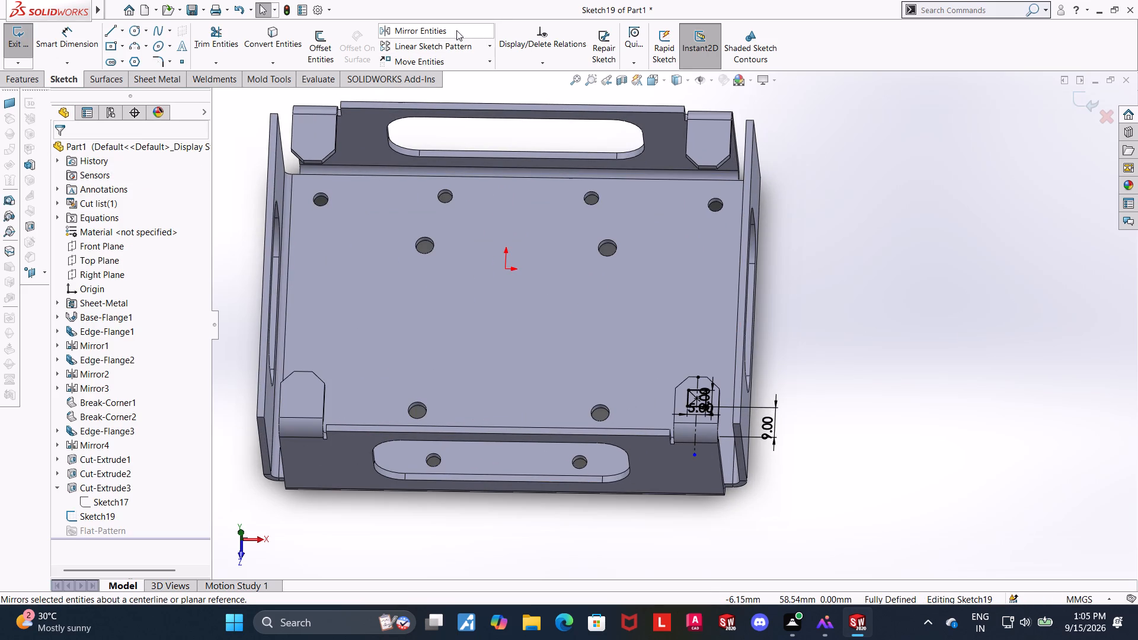
{"action": "left_click", "coordinate": [103, 510]}
{"action": "left_click", "coordinate": [130, 495]}
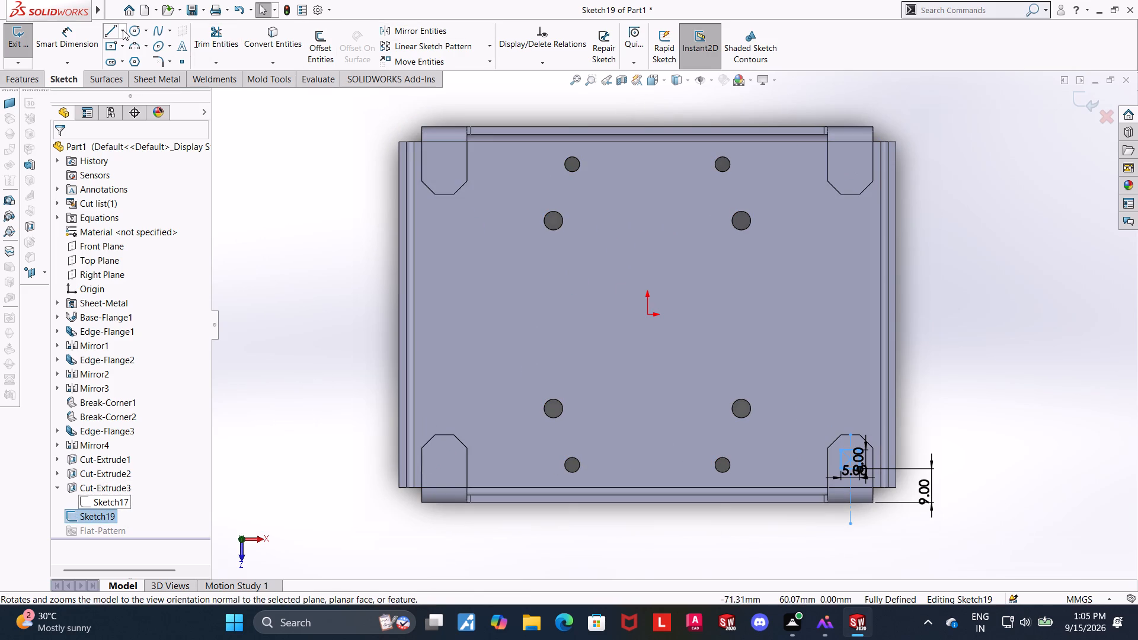
{"action": "left_click", "coordinate": [122, 30]}
{"action": "left_click", "coordinate": [128, 59]}
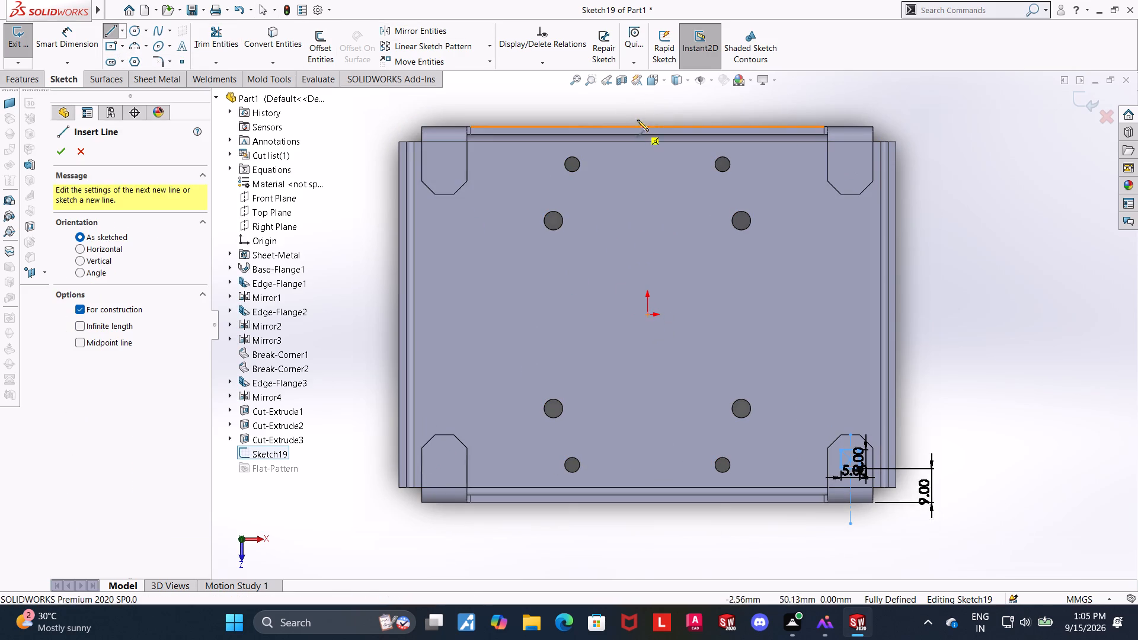
{"action": "left_click", "coordinate": [646, 106]}
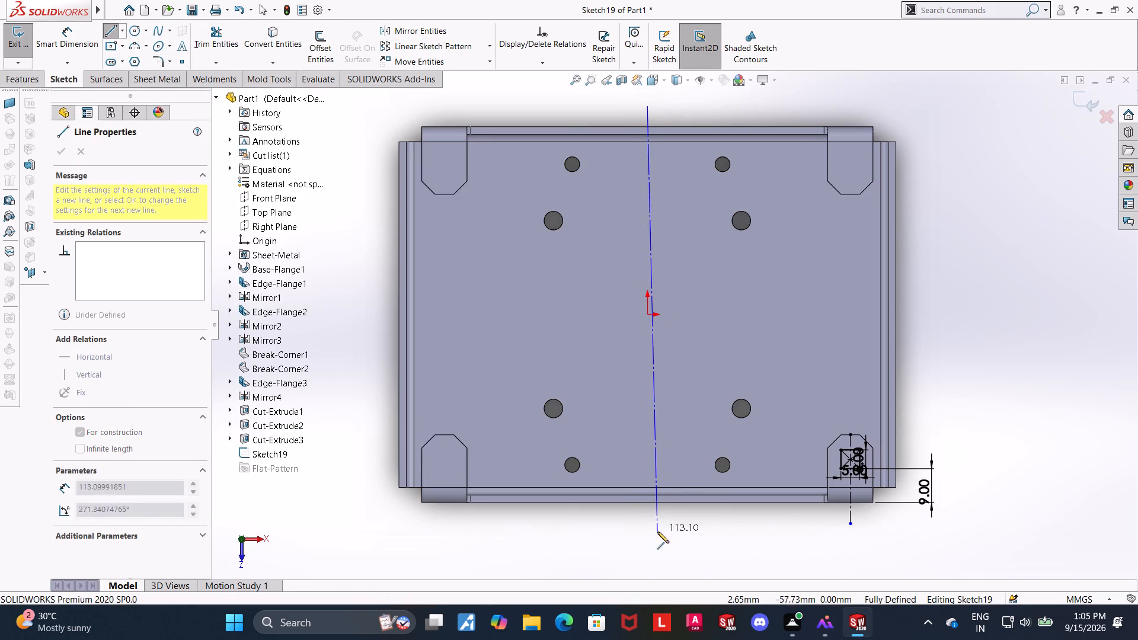
{"action": "left_click", "coordinate": [648, 537]}
{"action": "key", "text": "Escape"}
{"action": "key", "text": "Escape"}
{"action": "key", "text": "Escape"}
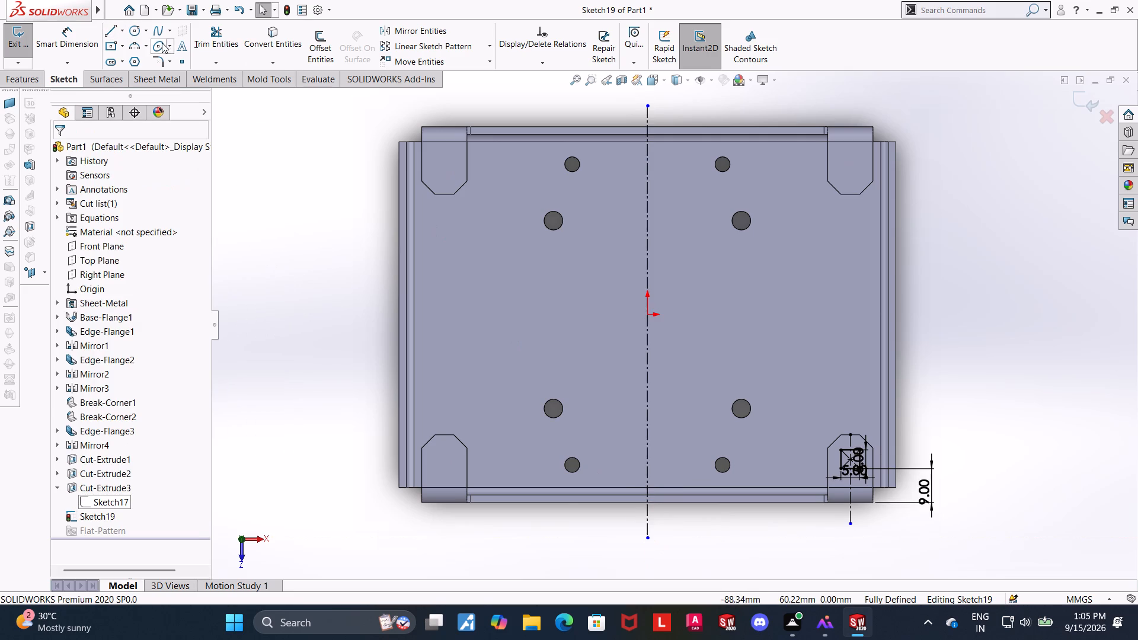
Draw a horizontal construction centerline about 154 mm long through the origin, extending past both short sides of the box.
{"action": "left_click", "coordinate": [124, 33]}
{"action": "left_click", "coordinate": [130, 63]}
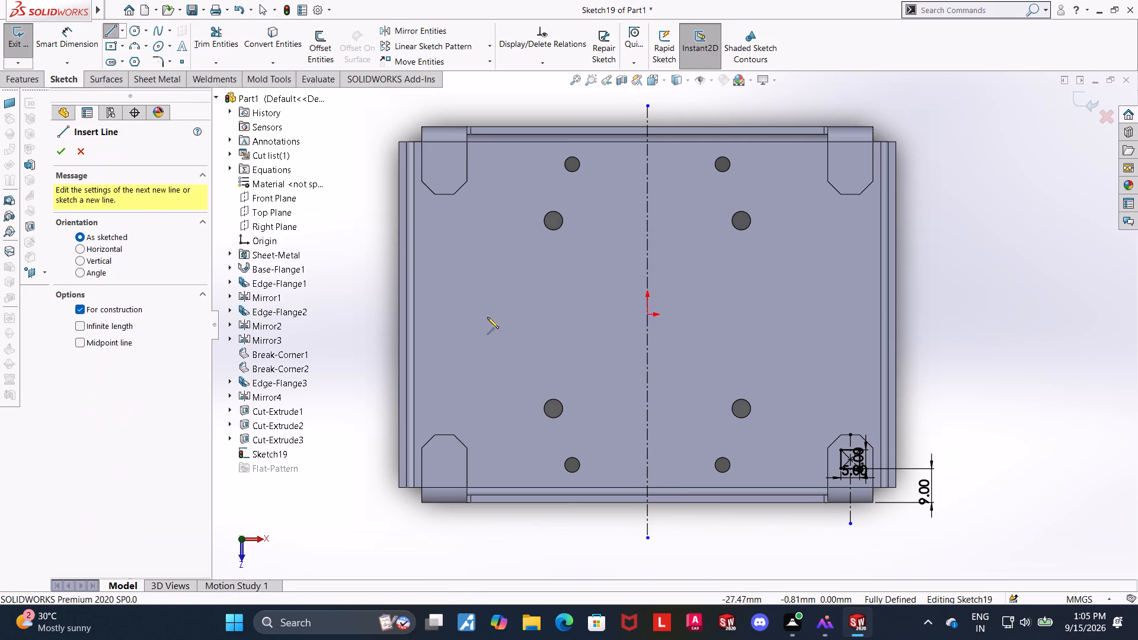
{"action": "left_click", "coordinate": [374, 313]}
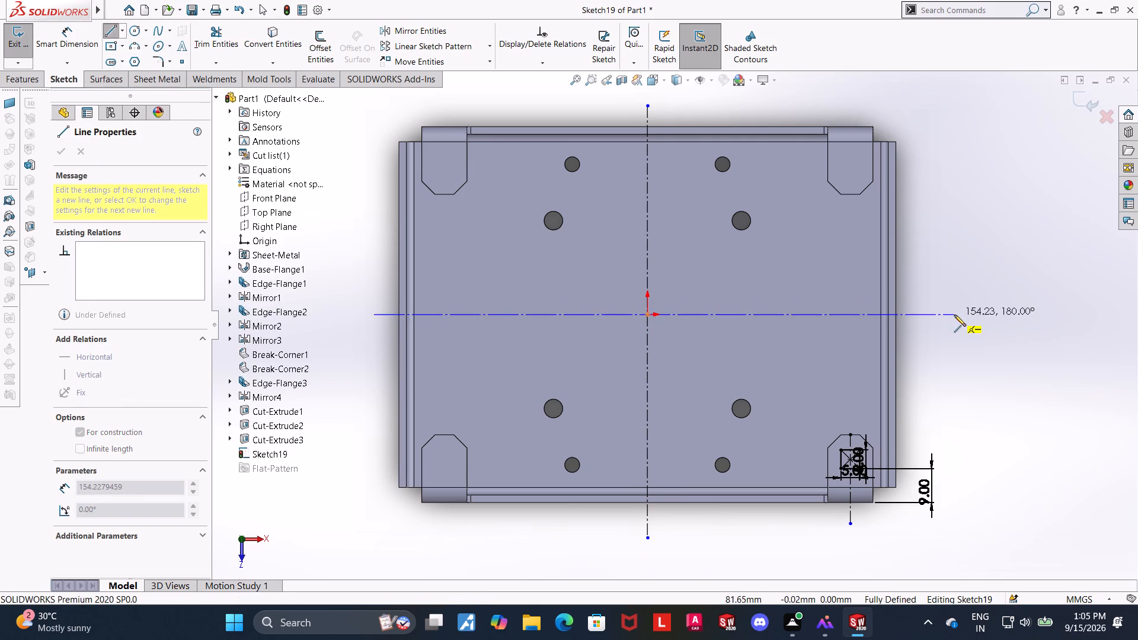
{"action": "left_click", "coordinate": [954, 315]}
{"action": "key", "text": "Escape"}
{"action": "key", "text": "Escape"}
{"action": "key", "text": "Escape"}
Mirror the four sides of the 5 mm square about the vertical centerline, keeping the original.
{"action": "left_click", "coordinate": [402, 28]}
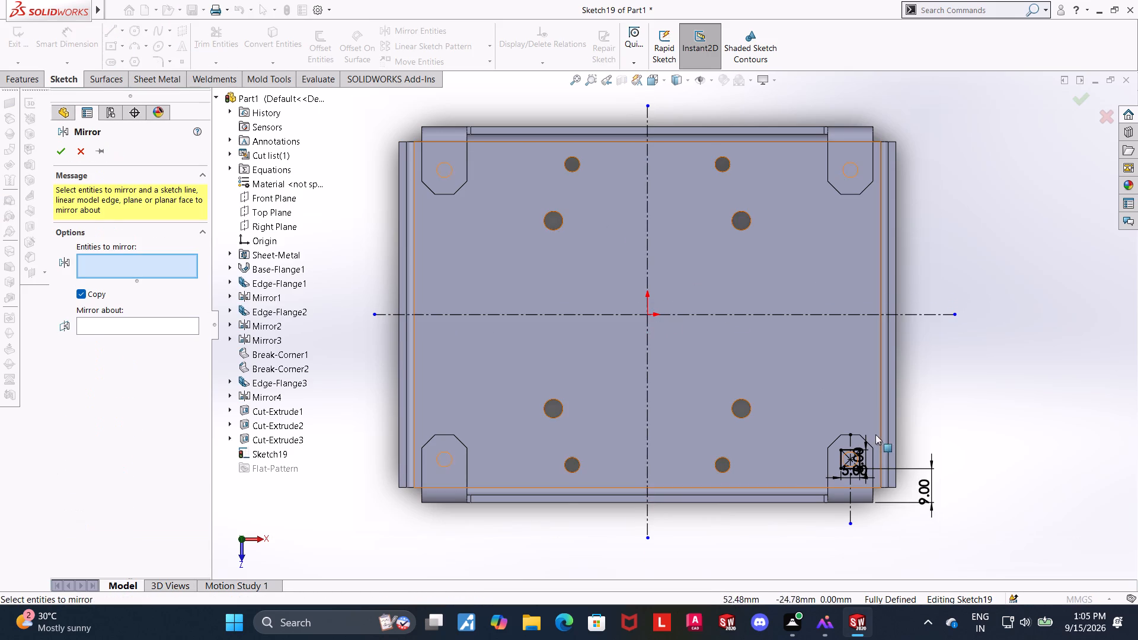
{"action": "left_click", "coordinate": [260, 454]}
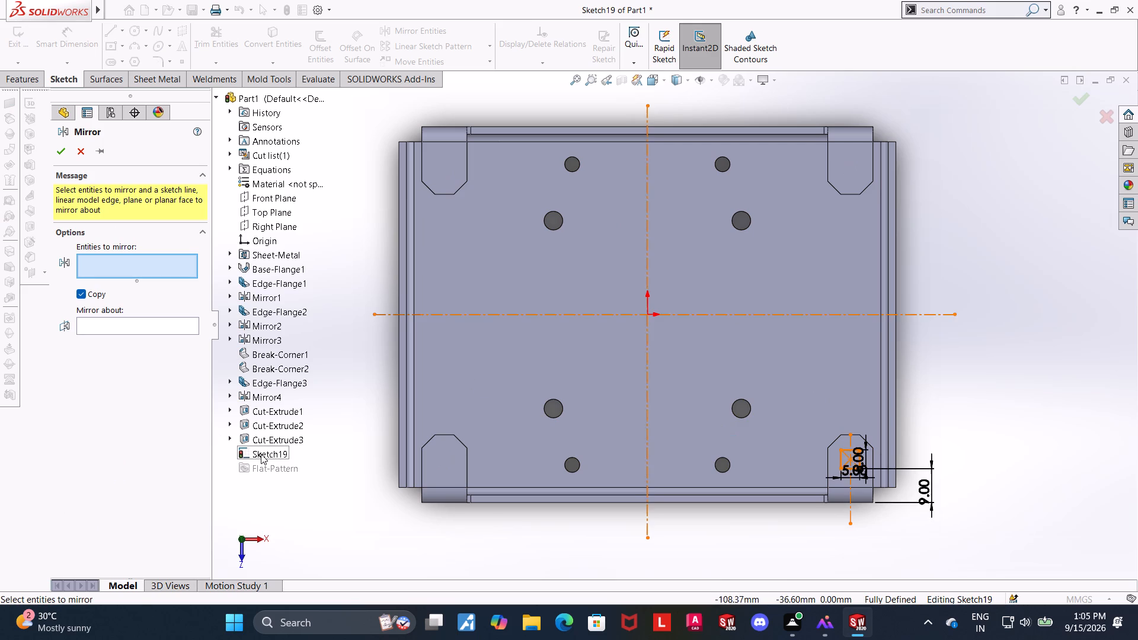
{"action": "double_click", "coordinate": [263, 456]}
{"action": "double_click", "coordinate": [263, 456]}
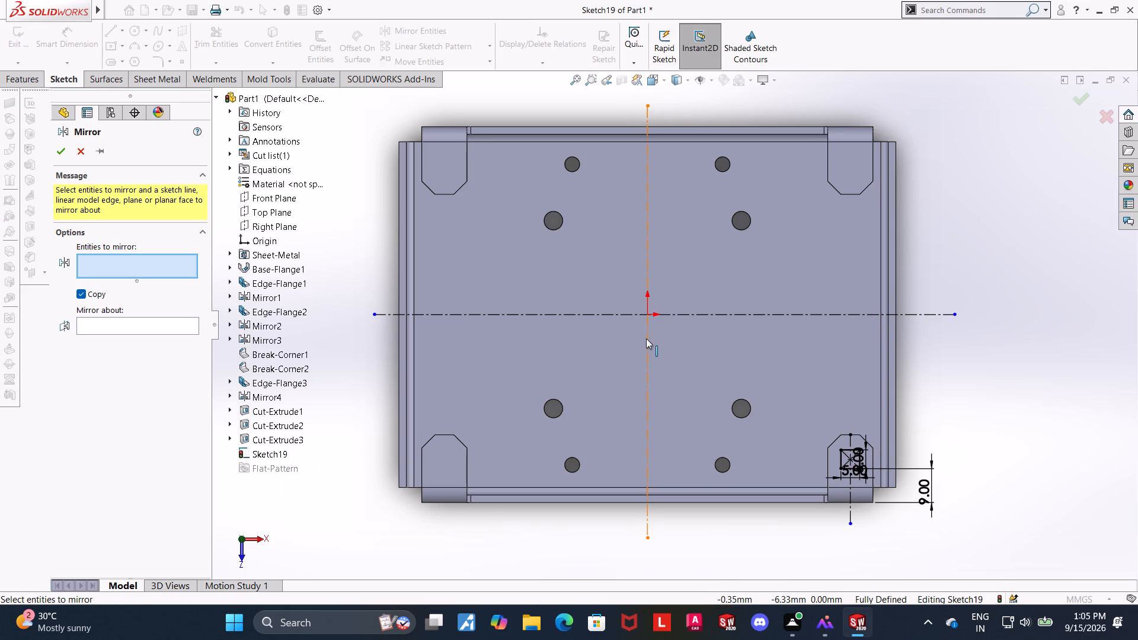
{"action": "left_click", "coordinate": [269, 455]}
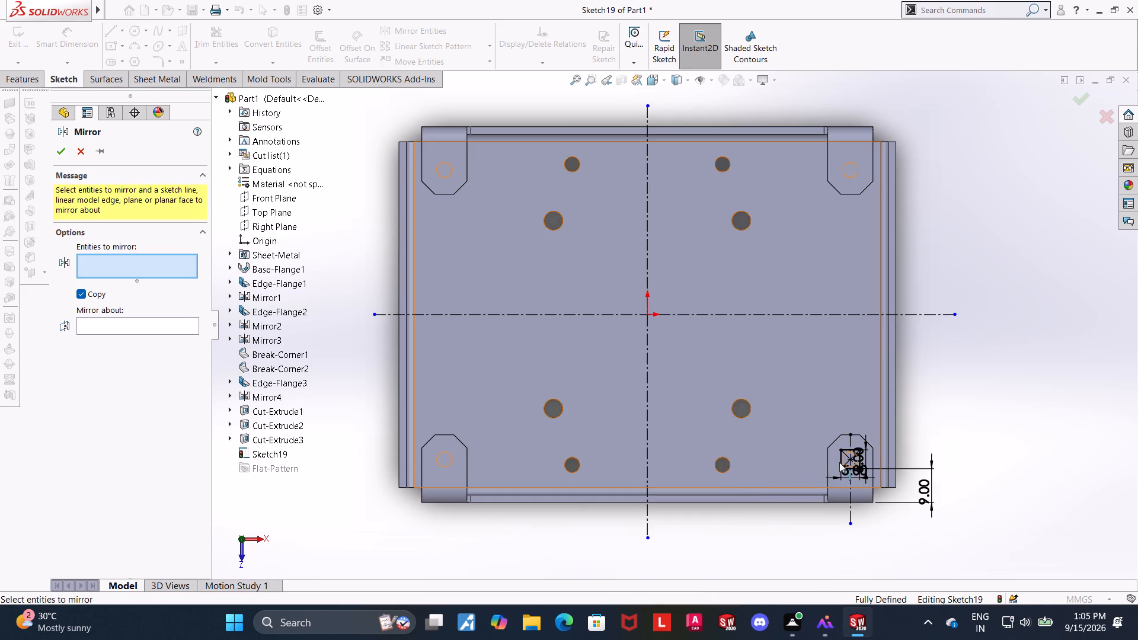
{"action": "left_click", "coordinate": [843, 457]}
{"action": "scroll", "coordinate": [867, 454], "scroll_direction": "down", "scroll_amount": 3}
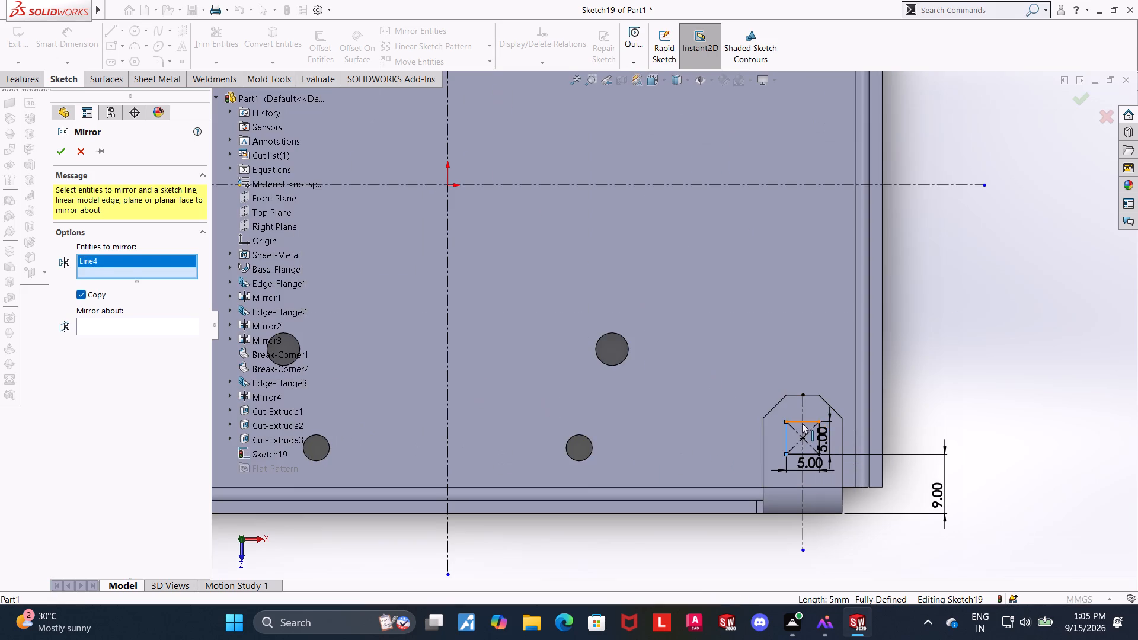
{"action": "left_click", "coordinate": [802, 423]}
{"action": "left_click", "coordinate": [819, 442]}
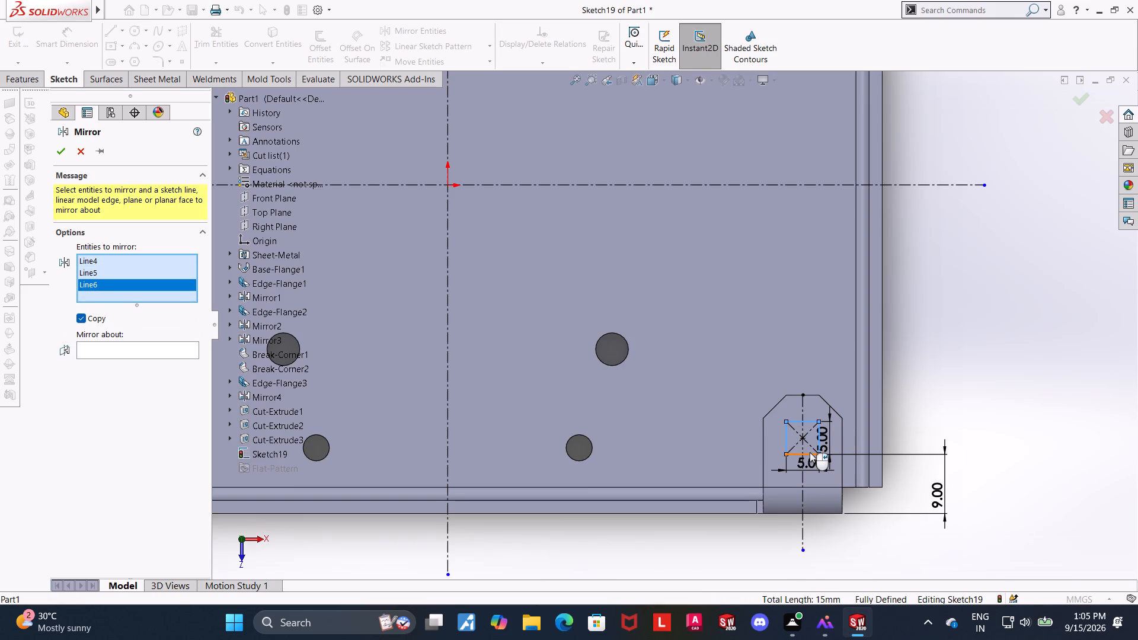
{"action": "left_click", "coordinate": [810, 452]}
{"action": "scroll", "coordinate": [808, 452], "scroll_direction": "up", "scroll_amount": 4}
{"action": "left_click", "coordinate": [131, 358]}
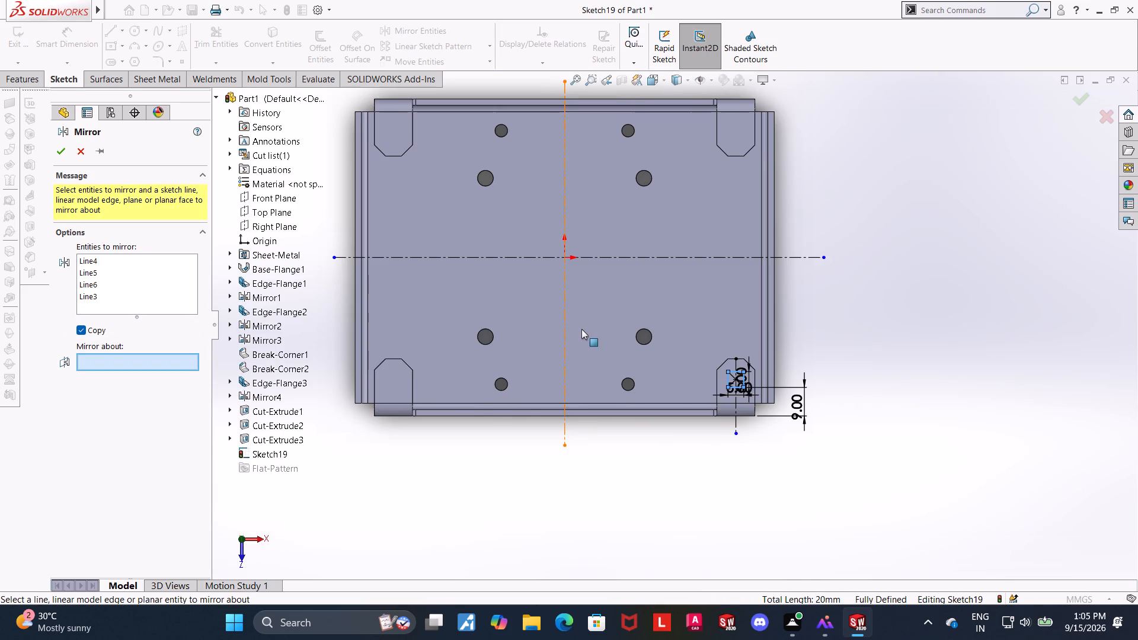
{"action": "left_click", "coordinate": [568, 324]}
{"action": "left_click", "coordinate": [562, 324]}
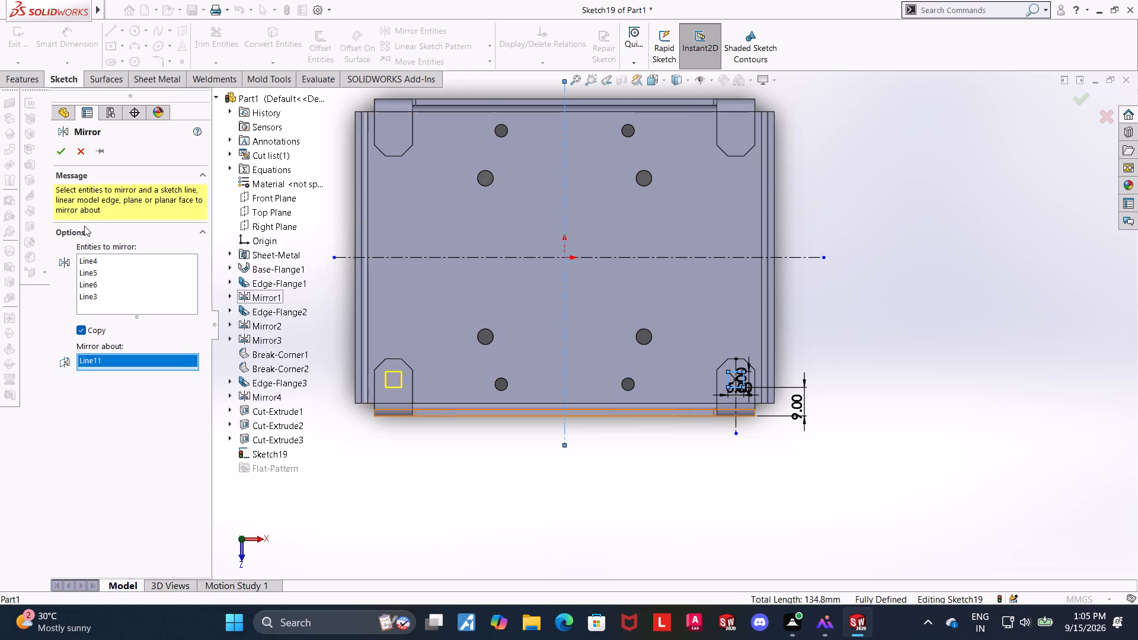
{"action": "left_click", "coordinate": [57, 157]}
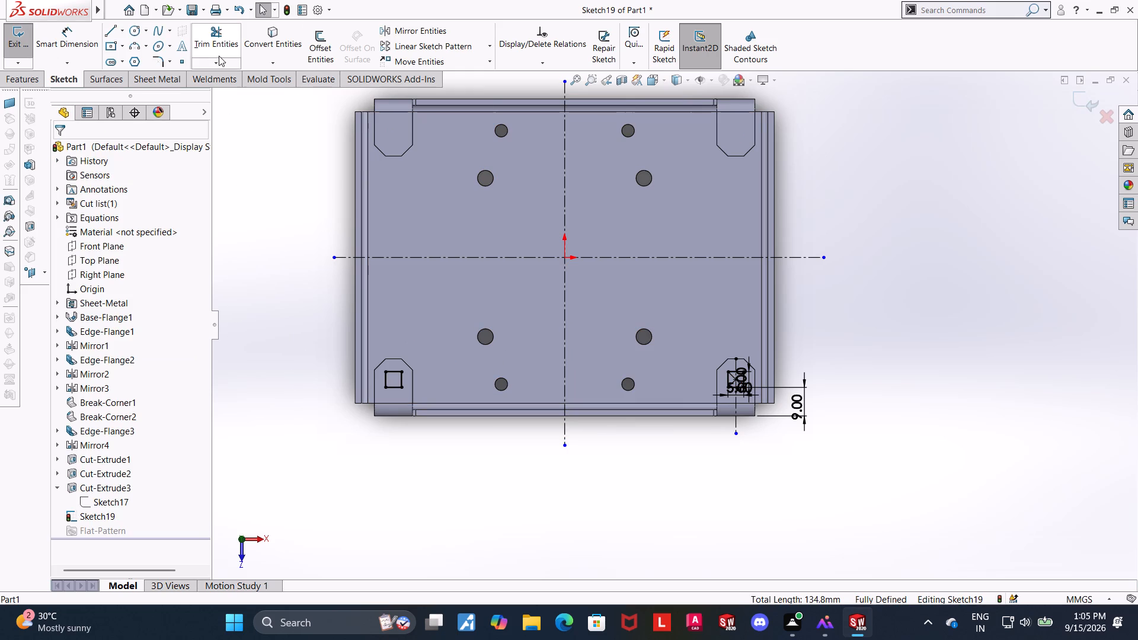
Mirror both the copied and the original tab squares about the horizontal centerline onto the two opposite tabs, keeping the originals.
{"action": "left_click", "coordinate": [422, 28]}
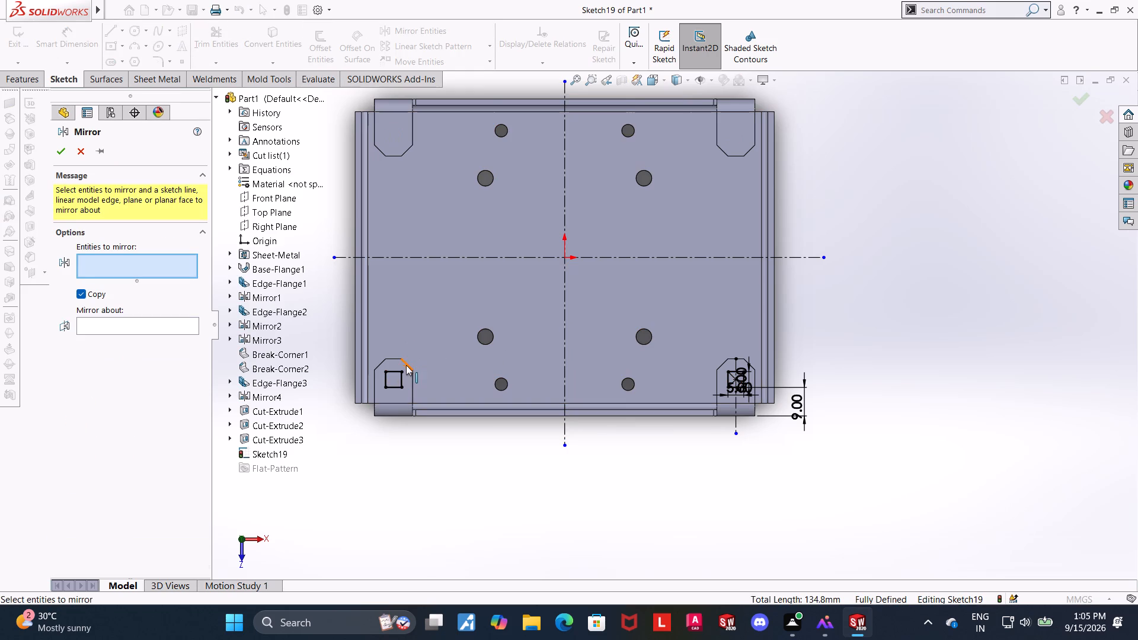
{"action": "left_click", "coordinate": [406, 365]}
{"action": "left_click_drag", "start_coordinate": [406, 365], "coordinate": [386, 388]}
{"action": "left_click", "coordinate": [396, 387]}
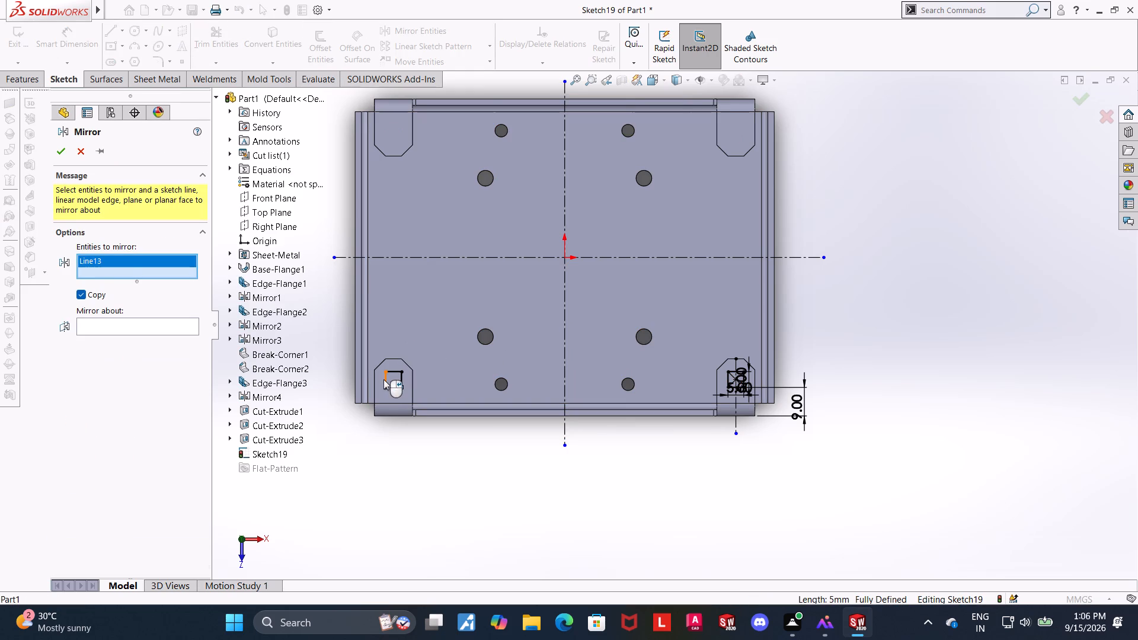
{"action": "left_click", "coordinate": [383, 379]}
{"action": "left_click", "coordinate": [395, 374]}
{"action": "left_click", "coordinate": [402, 376]}
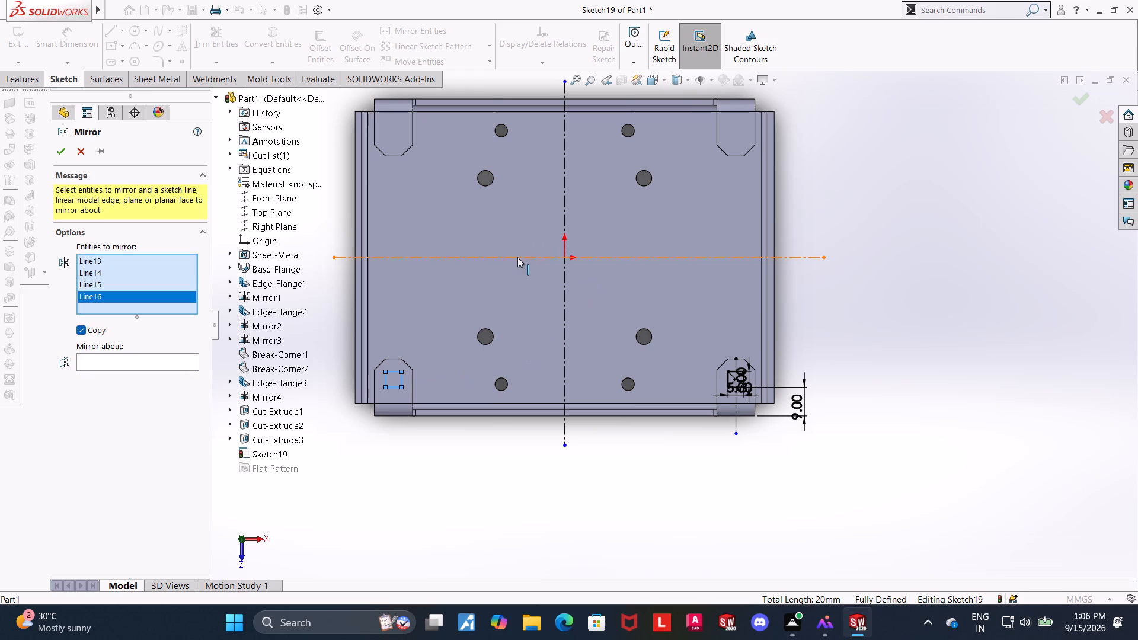
{"action": "left_click", "coordinate": [517, 257]}
{"action": "right_click", "coordinate": [104, 309]}
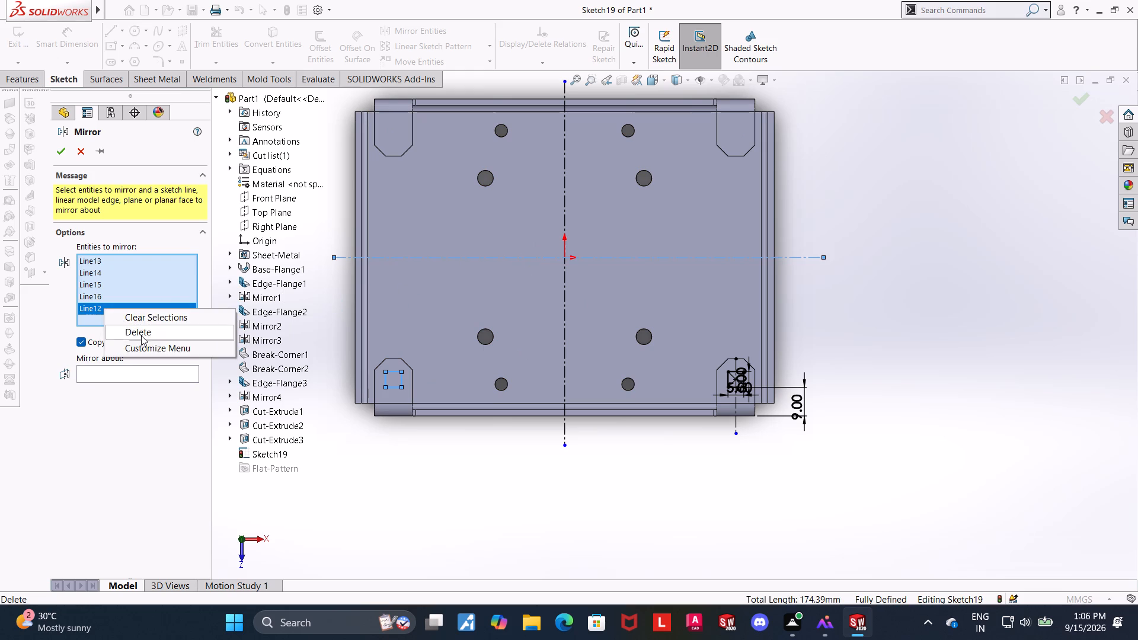
{"action": "left_click", "coordinate": [141, 335]}
{"action": "left_click", "coordinate": [138, 361]}
{"action": "left_click", "coordinate": [484, 254]}
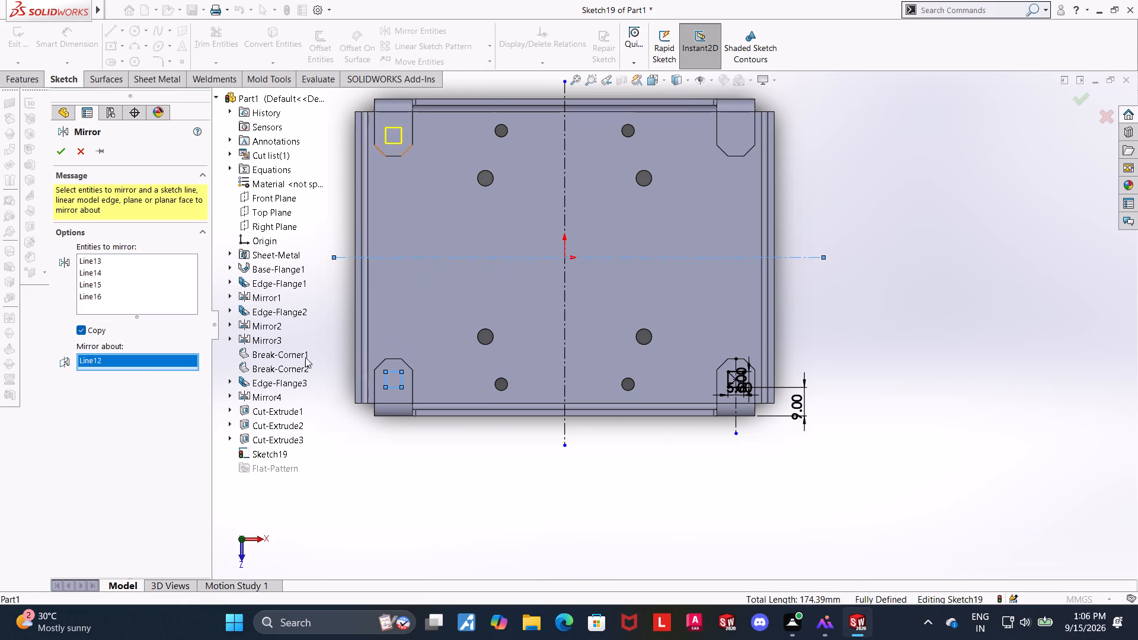
{"action": "left_click", "coordinate": [151, 292]}
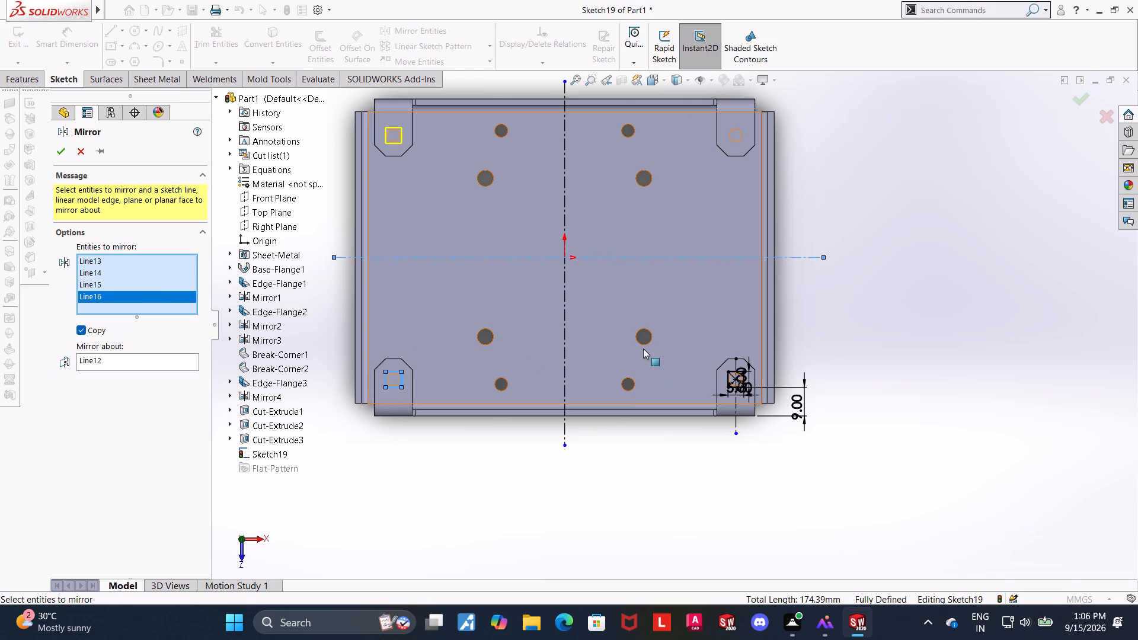
{"action": "scroll", "coordinate": [769, 372], "scroll_direction": "down", "scroll_amount": 4}
{"action": "left_click", "coordinate": [657, 371]}
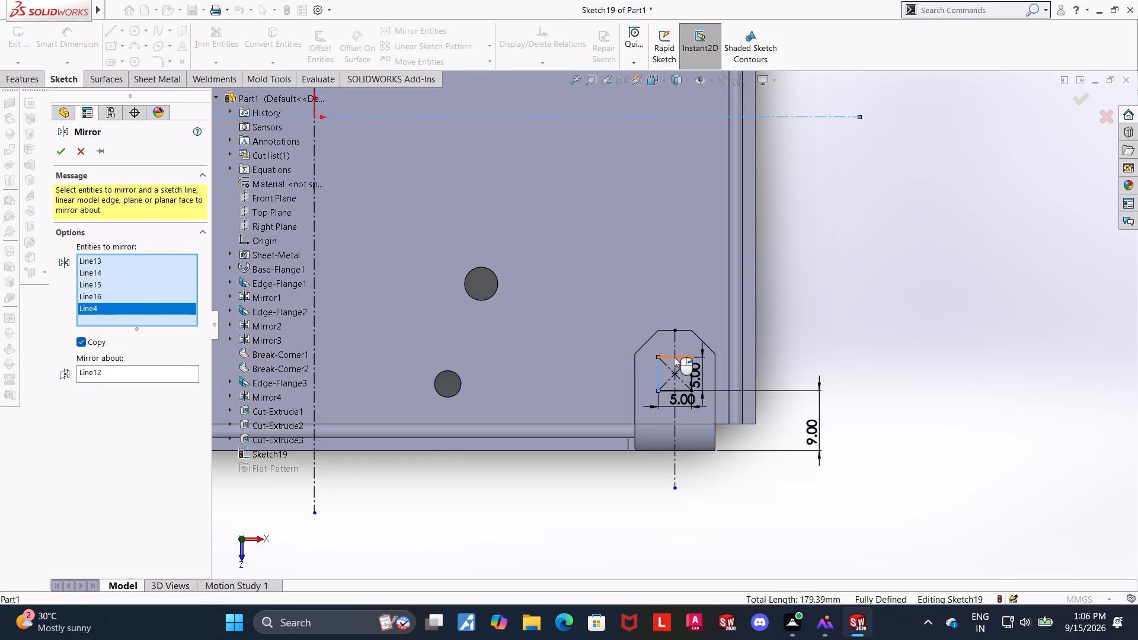
{"action": "left_click", "coordinate": [674, 357]}
{"action": "left_click", "coordinate": [691, 369]}
{"action": "left_click", "coordinate": [680, 392]}
{"action": "scroll", "coordinate": [686, 375], "scroll_direction": "up", "scroll_amount": 5}
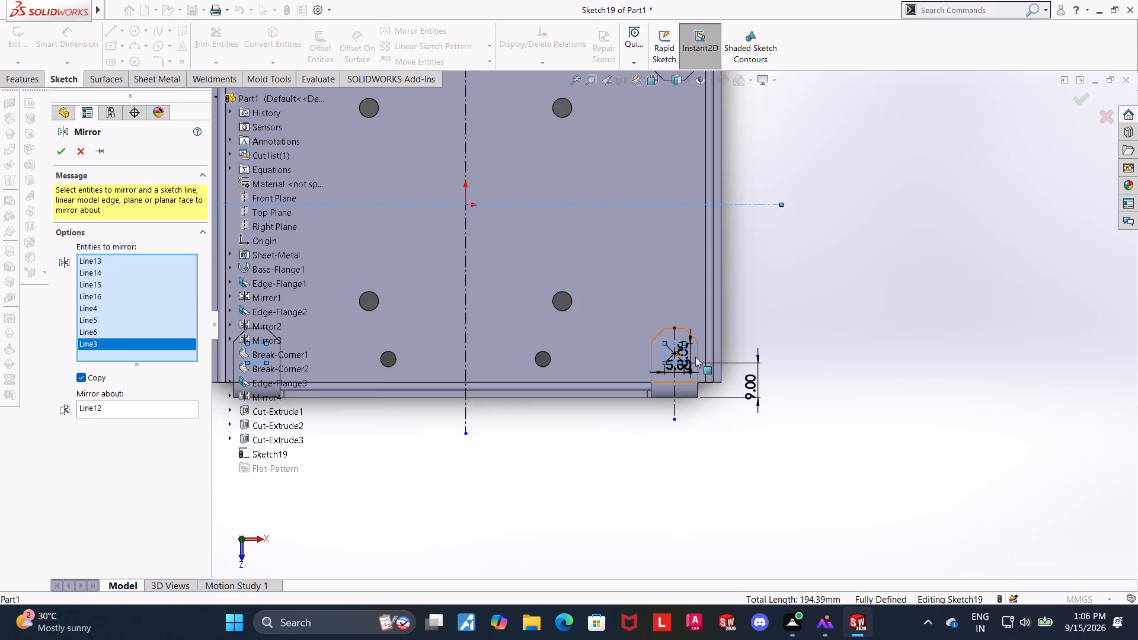
{"action": "scroll", "coordinate": [603, 298], "scroll_direction": "up", "scroll_amount": 5}
{"action": "scroll", "coordinate": [593, 271], "scroll_direction": "down", "scroll_amount": 2}
{"action": "left_click", "coordinate": [59, 148]}
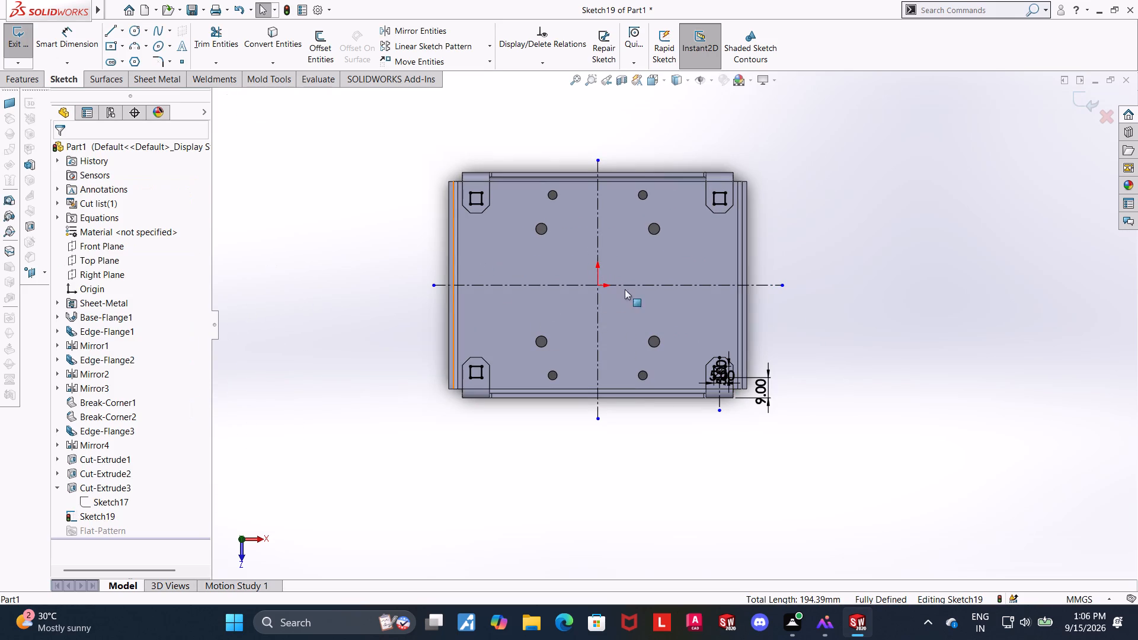
Check the four squares on their tabs from a tilted angle and exit the sketch.
{"action": "left_click", "coordinate": [902, 336]}
{"action": "middle_click_drag", "start_coordinate": [861, 351], "coordinate": [861, 243]}
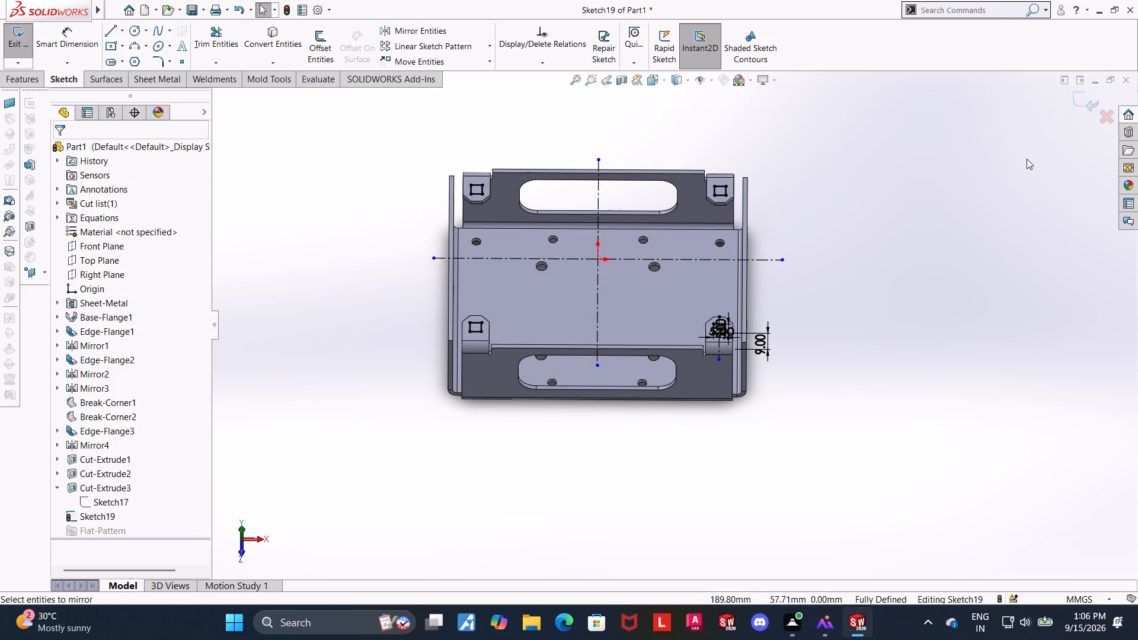
{"action": "scroll", "coordinate": [809, 344], "scroll_direction": "down", "scroll_amount": 2}
{"action": "scroll", "coordinate": [724, 299], "scroll_direction": "down", "scroll_amount": 2}
{"action": "scroll", "coordinate": [1047, 187], "scroll_direction": "up", "scroll_amount": 3}
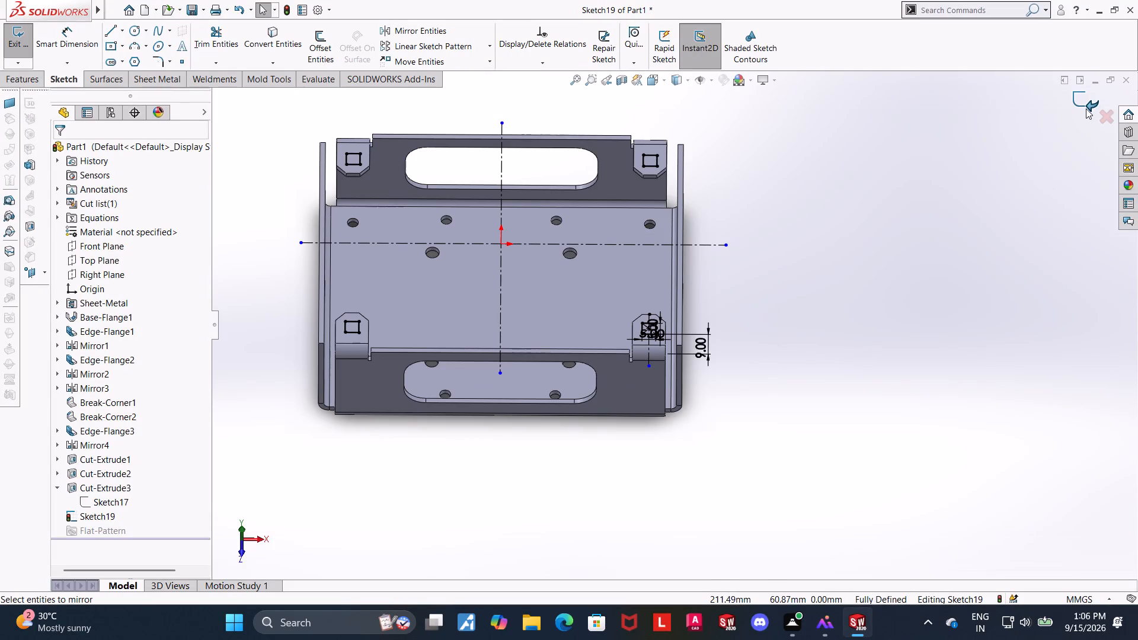
{"action": "left_click", "coordinate": [1086, 104]}
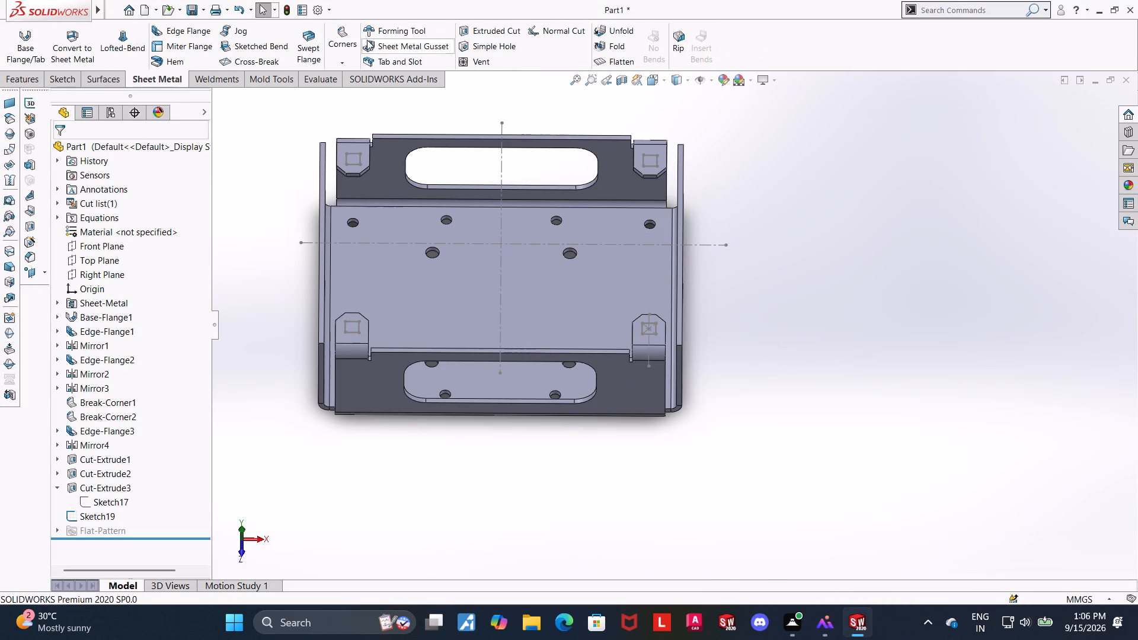
Cut the four squares through the tabs with a blind Extruded Cut linked to thickness, keeping Normal cut on.
{"action": "left_click", "coordinate": [478, 32]}
{"action": "middle_click_drag", "start_coordinate": [921, 328], "coordinate": [921, 266]}
{"action": "scroll", "coordinate": [461, 232], "scroll_direction": "down", "scroll_amount": 2}
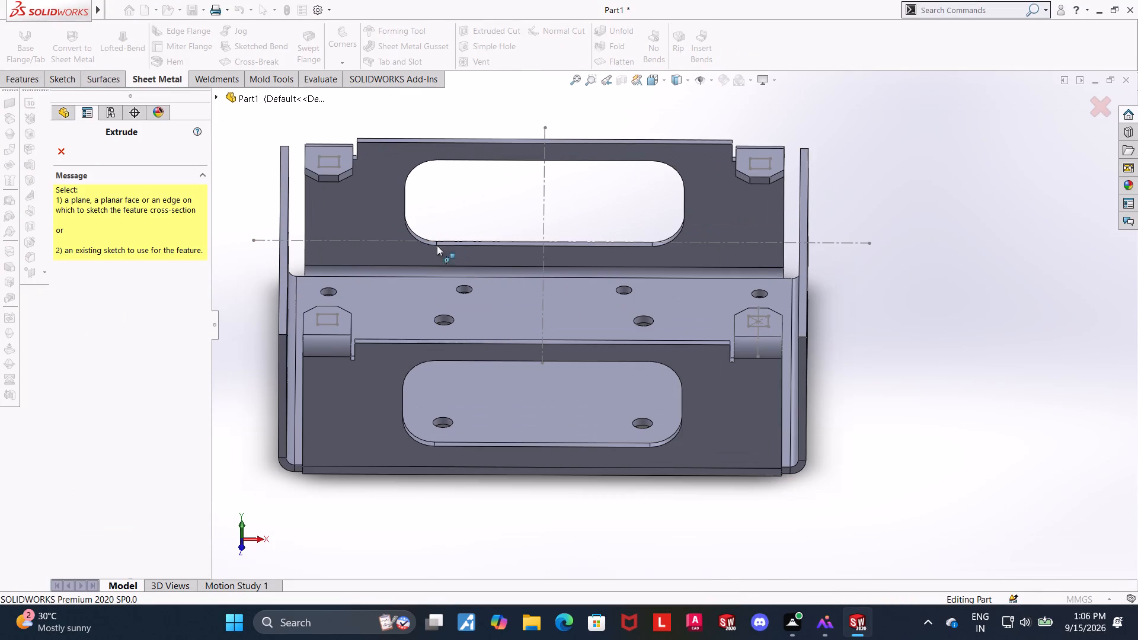
{"action": "left_click", "coordinate": [216, 101]}
{"action": "left_click", "coordinate": [250, 450]}
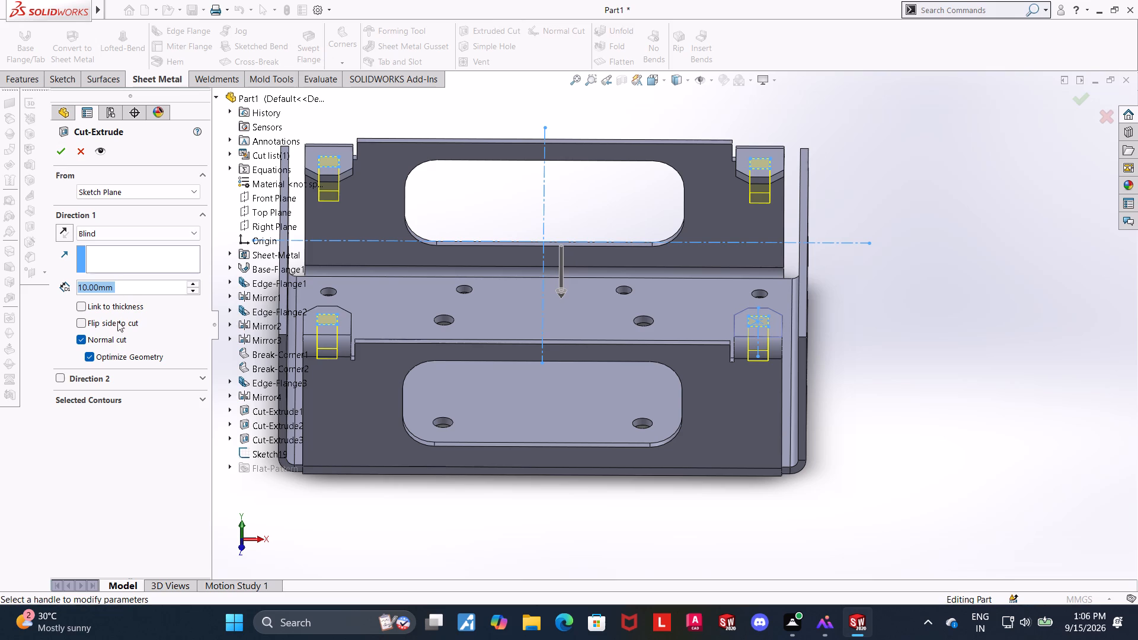
{"action": "left_click", "coordinate": [84, 304]}
{"action": "left_click", "coordinate": [62, 150]}
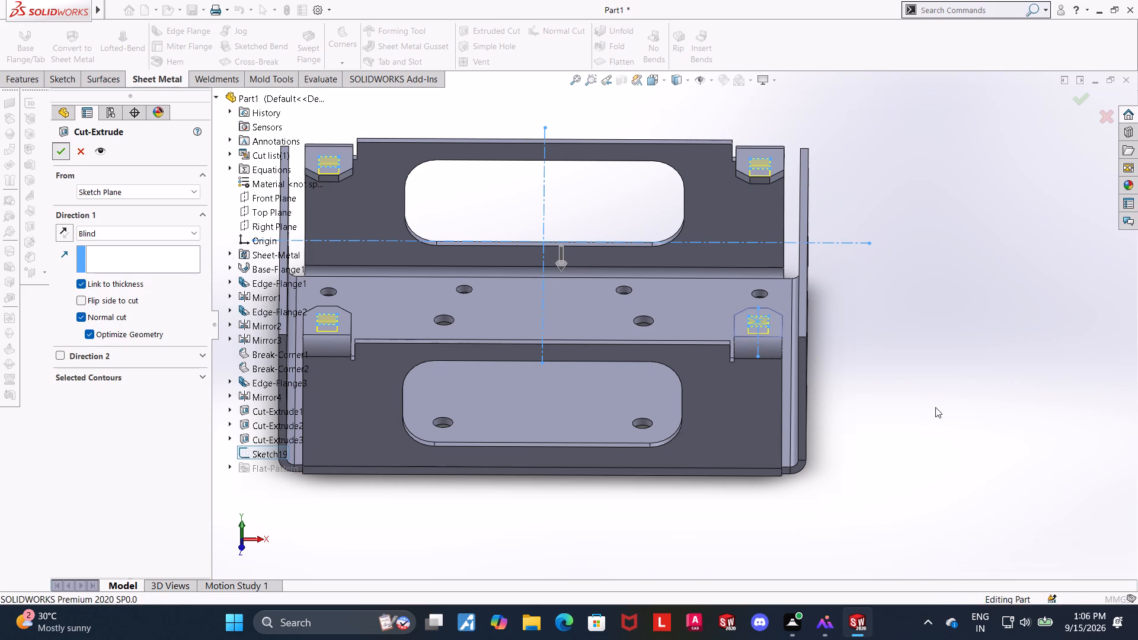
Examine the square cutouts in the four tabs and the whole box from several angles.
{"action": "middle_click_drag", "start_coordinate": [928, 404], "coordinate": [940, 380]}
{"action": "scroll", "coordinate": [953, 380], "scroll_direction": "up", "scroll_amount": 1}
{"action": "left_click", "coordinate": [939, 405]}
{"action": "middle_click_drag", "start_coordinate": [933, 395], "coordinate": [1019, 437]}
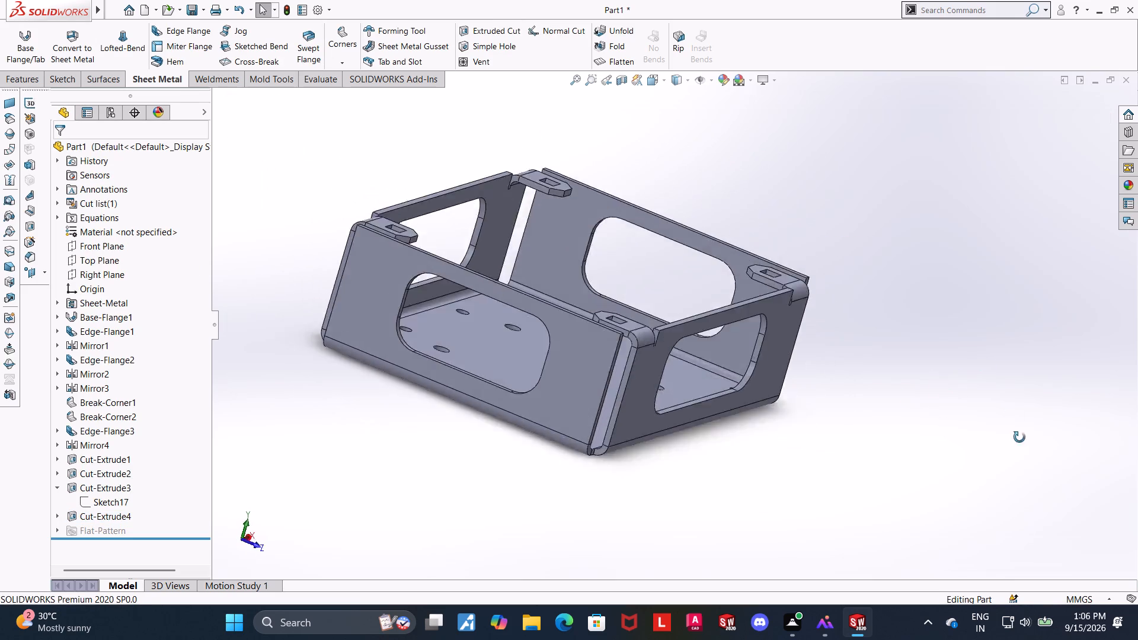
{"action": "middle_click_drag", "start_coordinate": [1019, 437], "coordinate": [919, 483]}
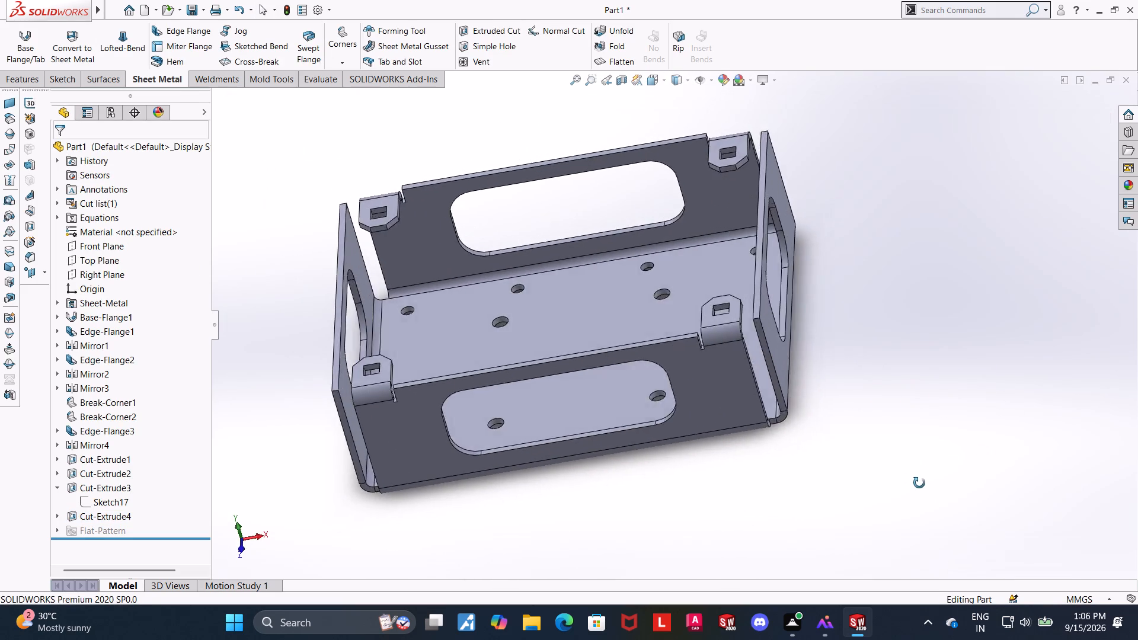
{"action": "middle_click_drag", "start_coordinate": [919, 483], "coordinate": [1034, 443]}
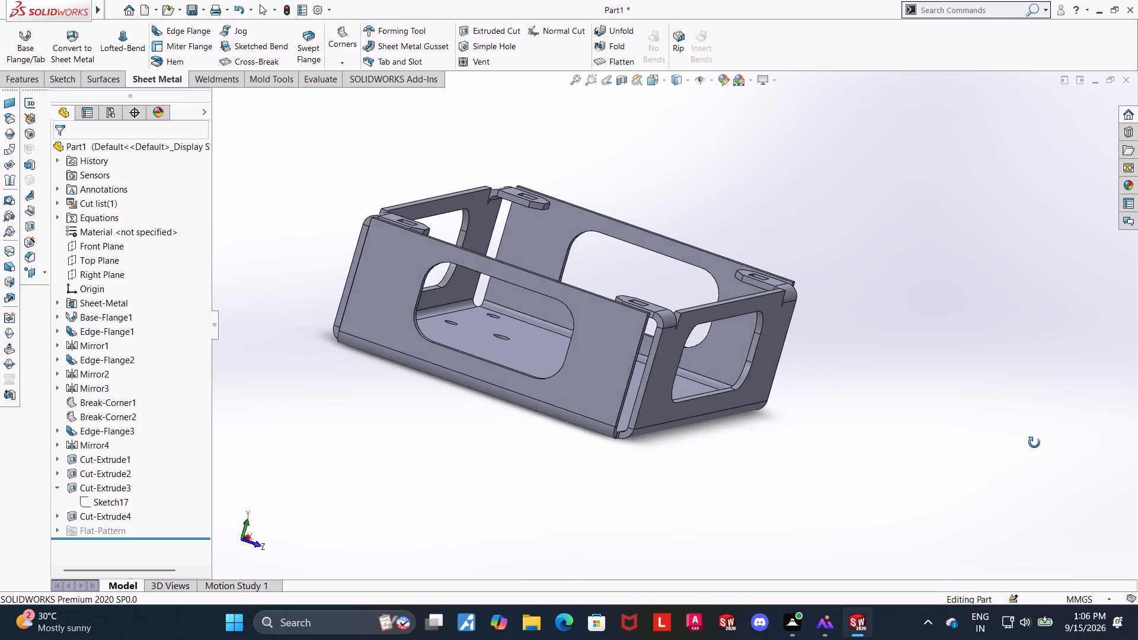
{"action": "middle_click_drag", "start_coordinate": [1034, 443], "coordinate": [913, 558]}
{"action": "middle_click_drag", "start_coordinate": [904, 312], "coordinate": [916, 376]}
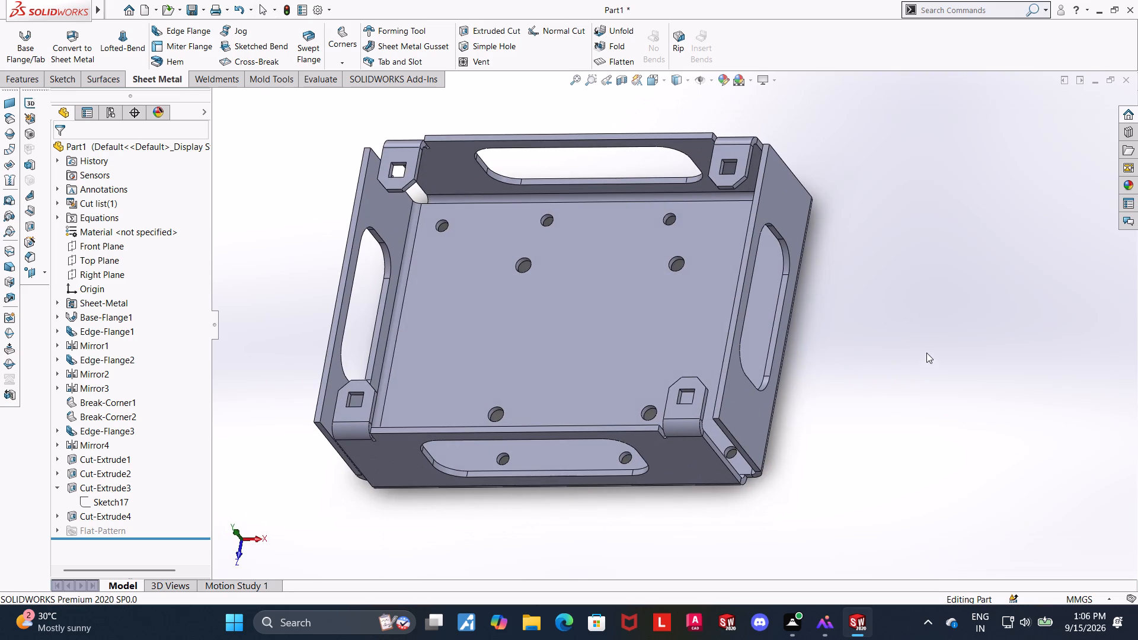
Examine the open corners between the box's side walls from several angles, up to the rear-left corner.
{"action": "middle_click_drag", "start_coordinate": [920, 357], "coordinate": [1017, 219]}
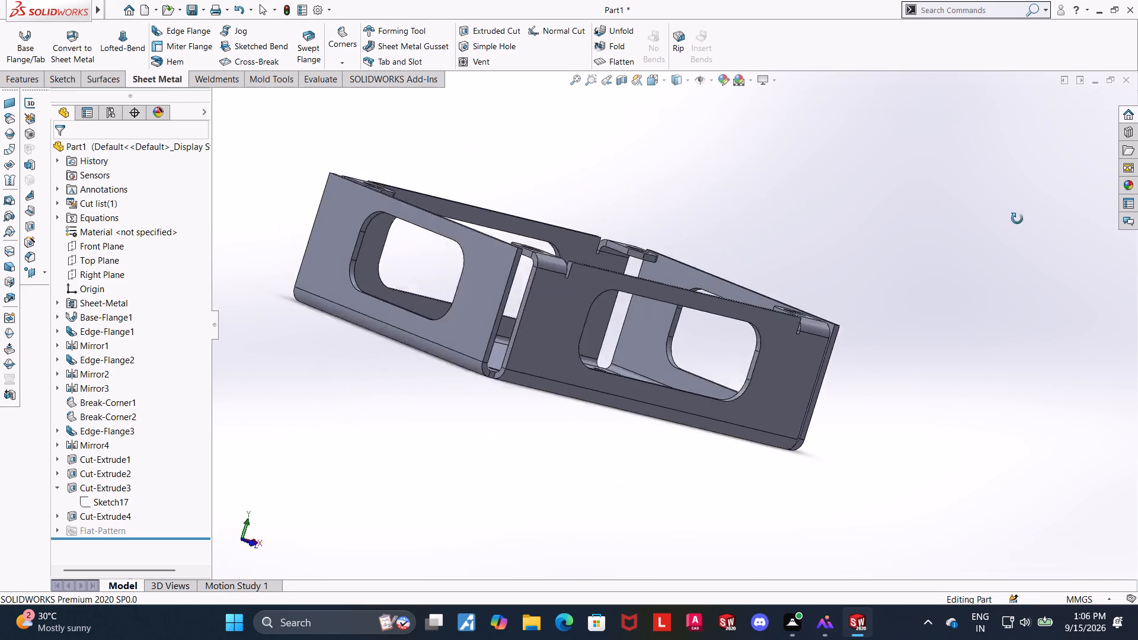
{"action": "middle_click_drag", "start_coordinate": [1017, 219], "coordinate": [955, 286]}
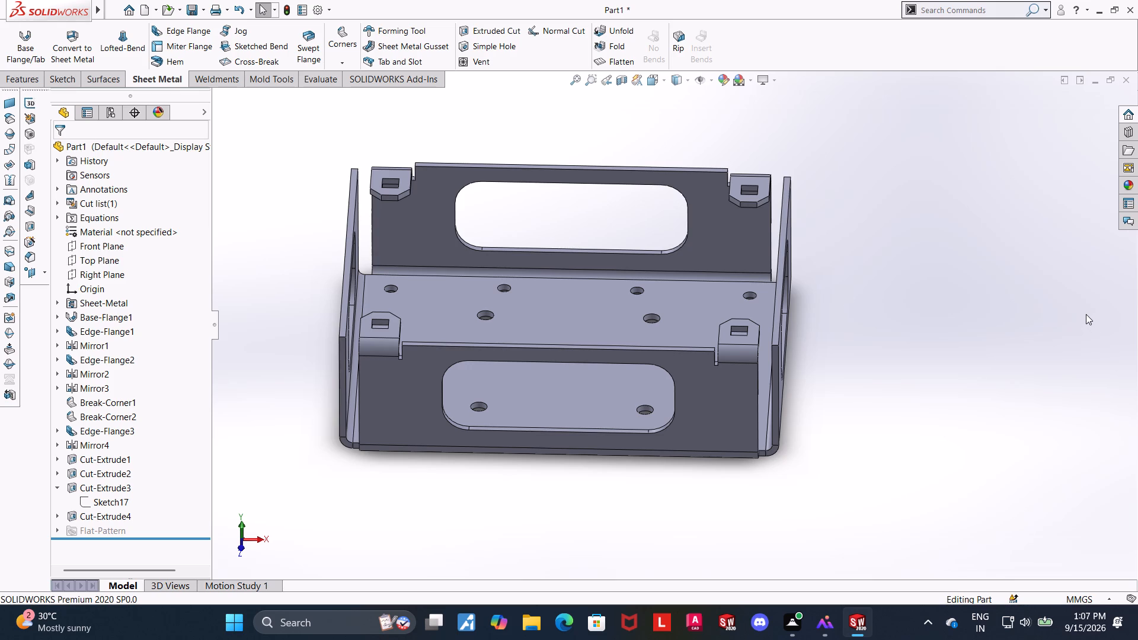
{"action": "scroll", "coordinate": [828, 264], "scroll_direction": "down", "scroll_amount": 3}
{"action": "middle_click", "coordinate": [798, 276]}
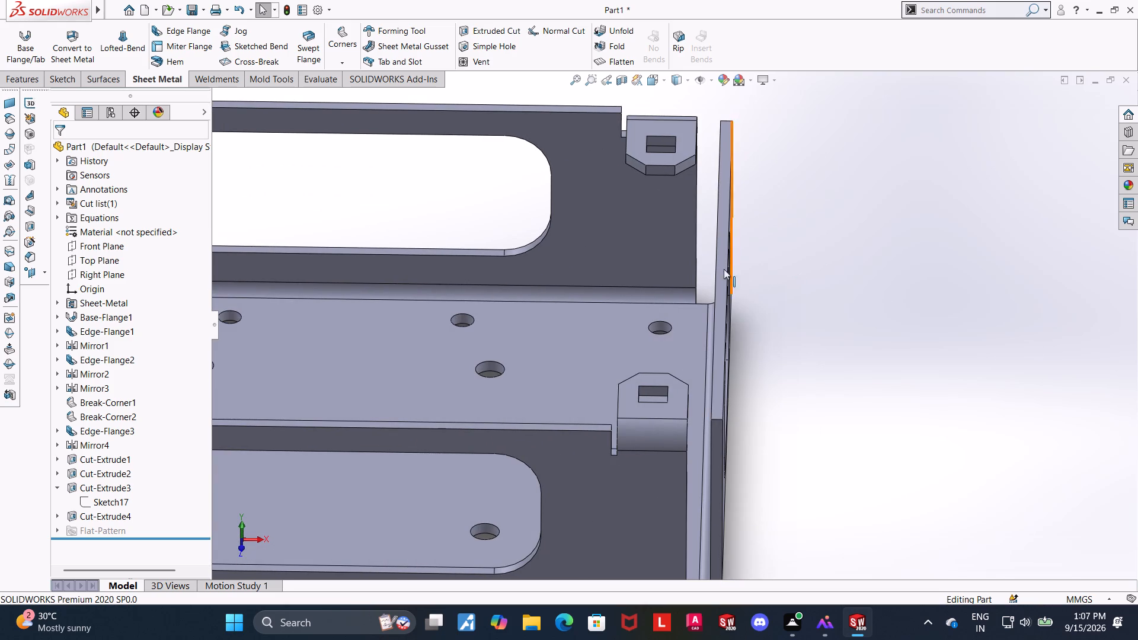
{"action": "scroll", "coordinate": [701, 228], "scroll_direction": "down", "scroll_amount": 1}
{"action": "middle_click_drag", "start_coordinate": [789, 234], "coordinate": [838, 207]}
{"action": "scroll", "coordinate": [837, 207], "scroll_direction": "up", "scroll_amount": 6}
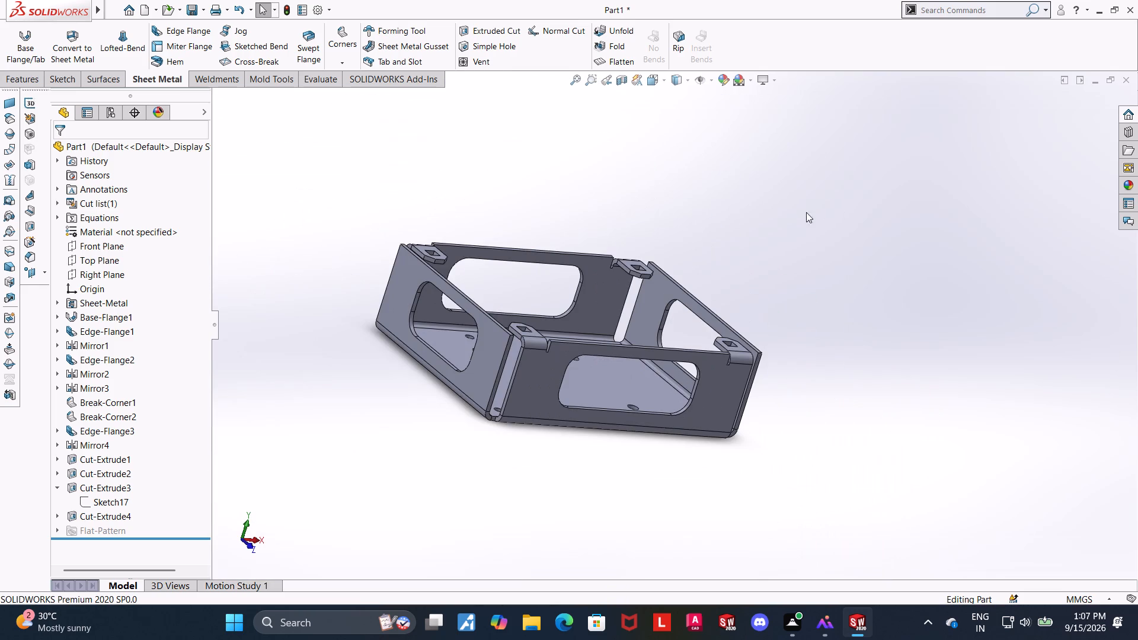
{"action": "scroll", "coordinate": [449, 215], "scroll_direction": "down", "scroll_amount": 4}
{"action": "middle_click_drag", "start_coordinate": [501, 219], "coordinate": [456, 223]}
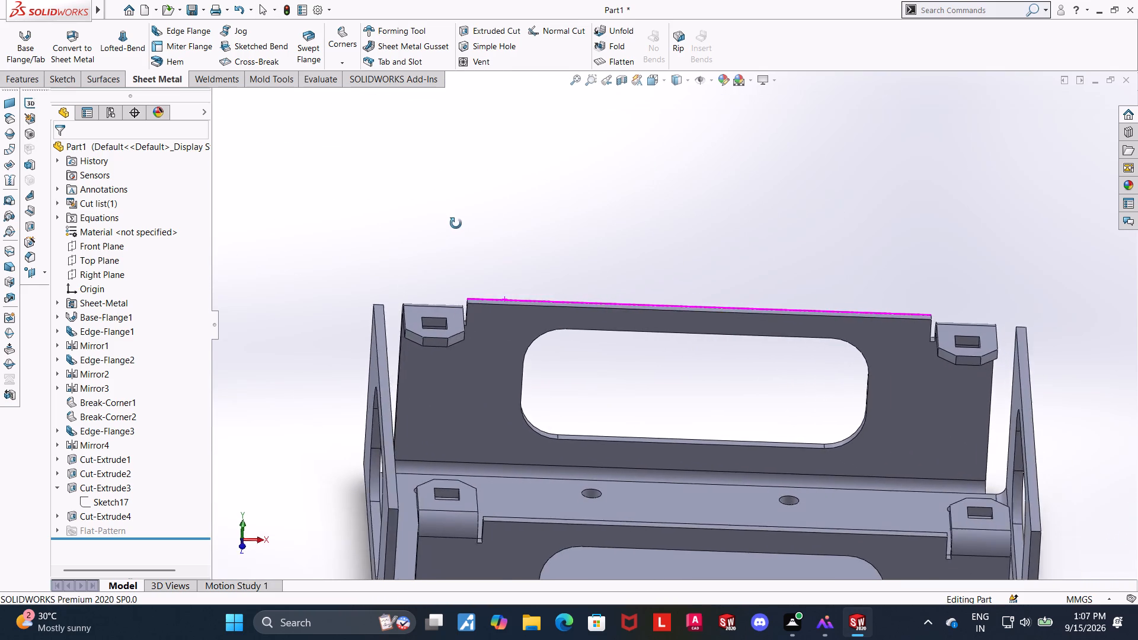
{"action": "middle_click_drag", "start_coordinate": [456, 223], "coordinate": [452, 215]}
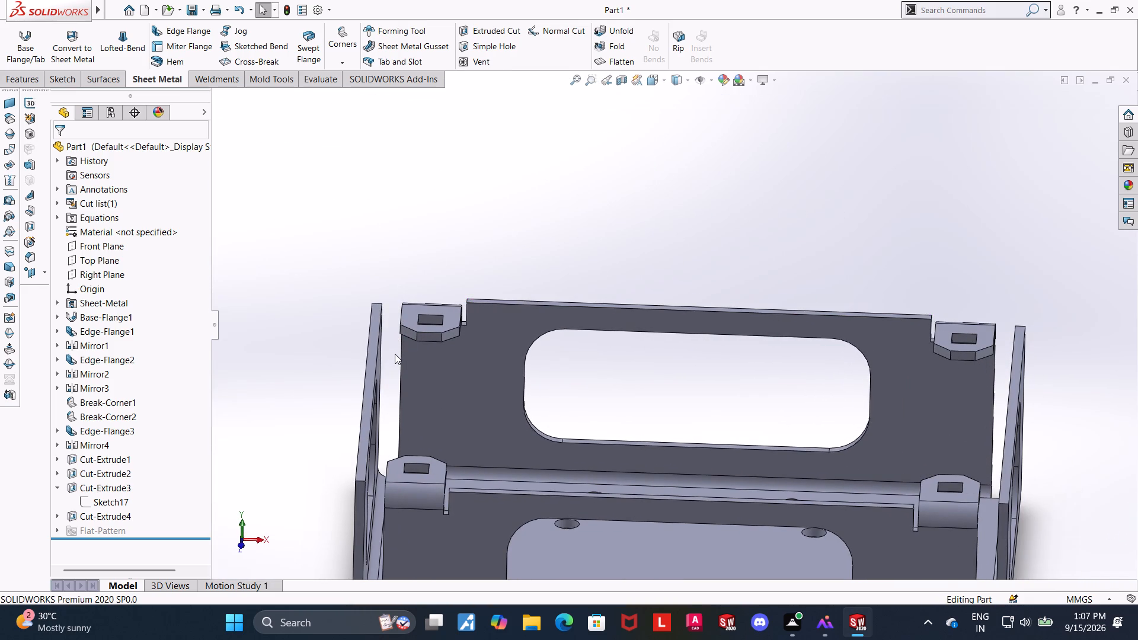
{"action": "scroll", "coordinate": [395, 354], "scroll_direction": "down", "scroll_amount": 3}
{"action": "middle_click_drag", "start_coordinate": [449, 373], "coordinate": [459, 382]}
{"action": "scroll", "coordinate": [459, 382], "scroll_direction": "down", "scroll_amount": 1}
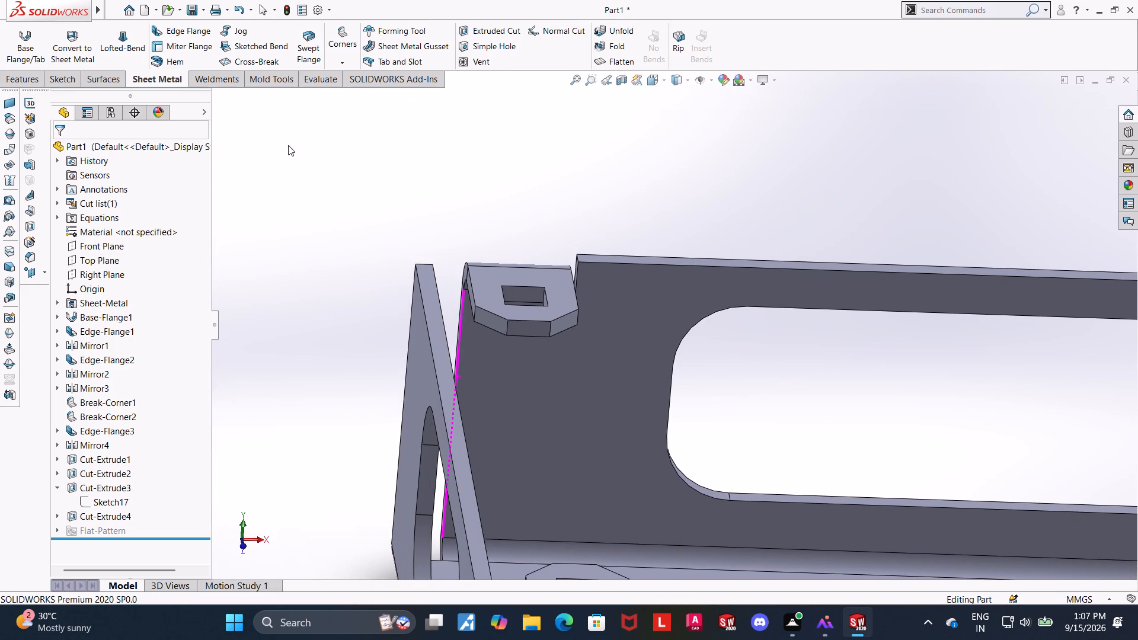
{"action": "scroll", "coordinate": [284, 217], "scroll_direction": "up", "scroll_amount": 1}
Add a 20 mm Edge Flange at 90° on the rear wall's left vertical edge, using the Bend Outside position.
{"action": "left_click", "coordinate": [182, 33]}
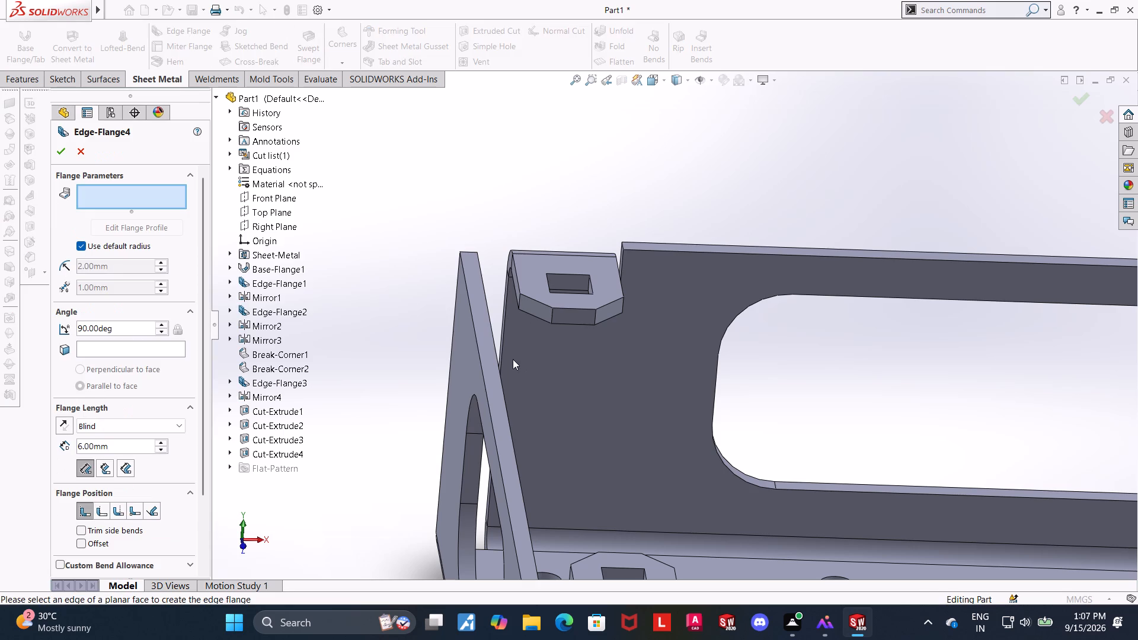
{"action": "left_click", "coordinate": [503, 351]}
{"action": "middle_click_drag", "start_coordinate": [410, 324], "coordinate": [385, 327]}
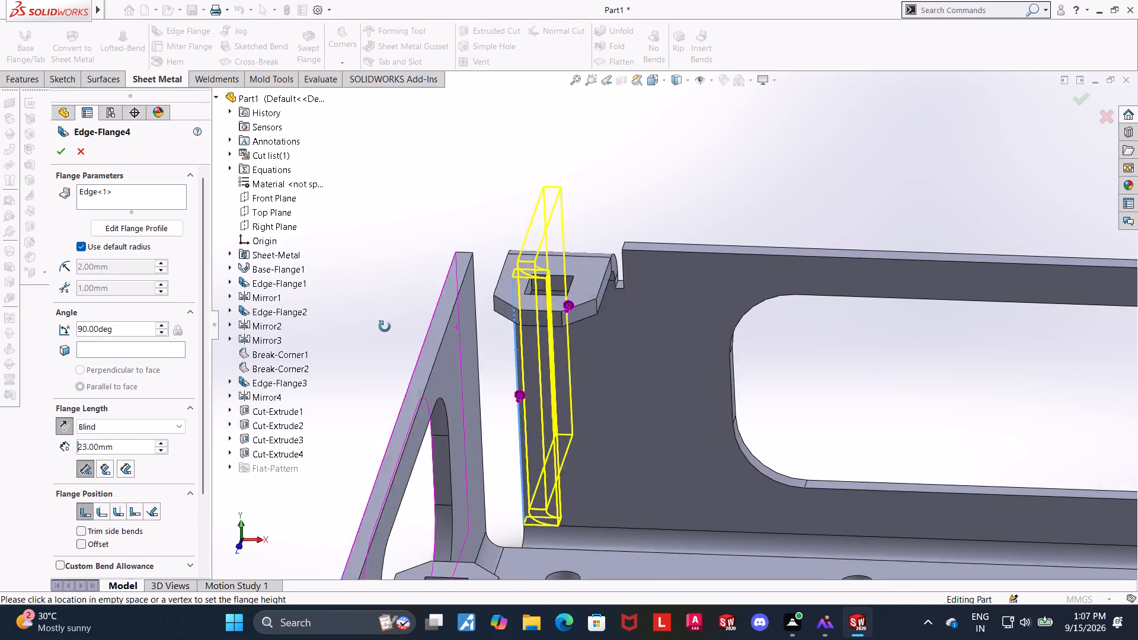
{"action": "middle_click_drag", "start_coordinate": [385, 327], "coordinate": [371, 327]}
{"action": "left_click", "coordinate": [351, 508]}
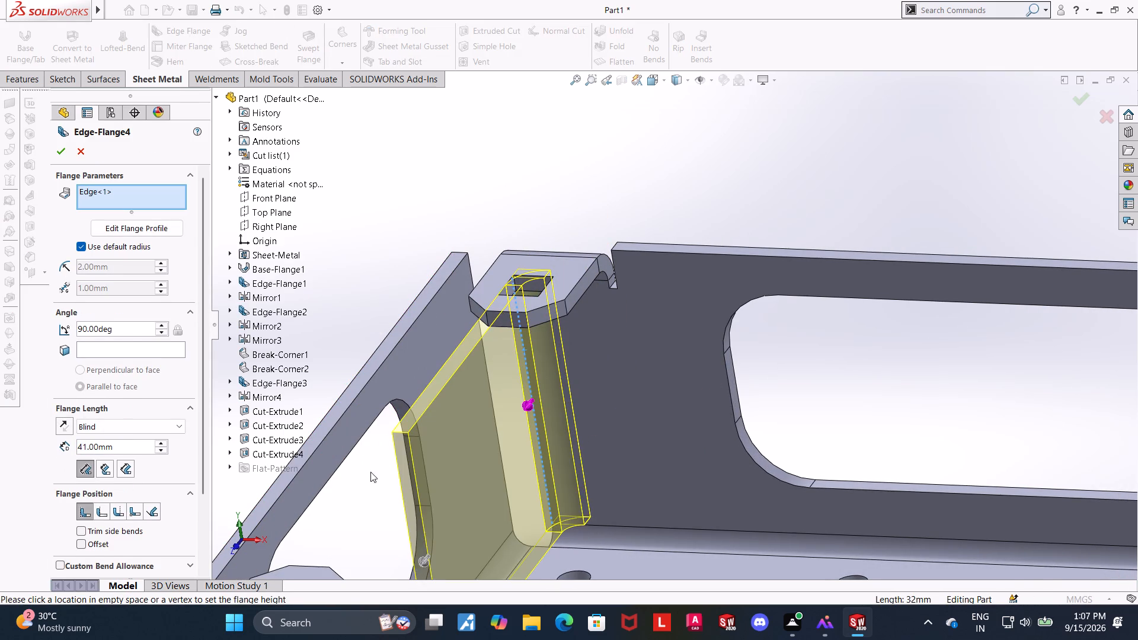
{"action": "scroll", "coordinate": [373, 468], "scroll_direction": "up", "scroll_amount": 2}
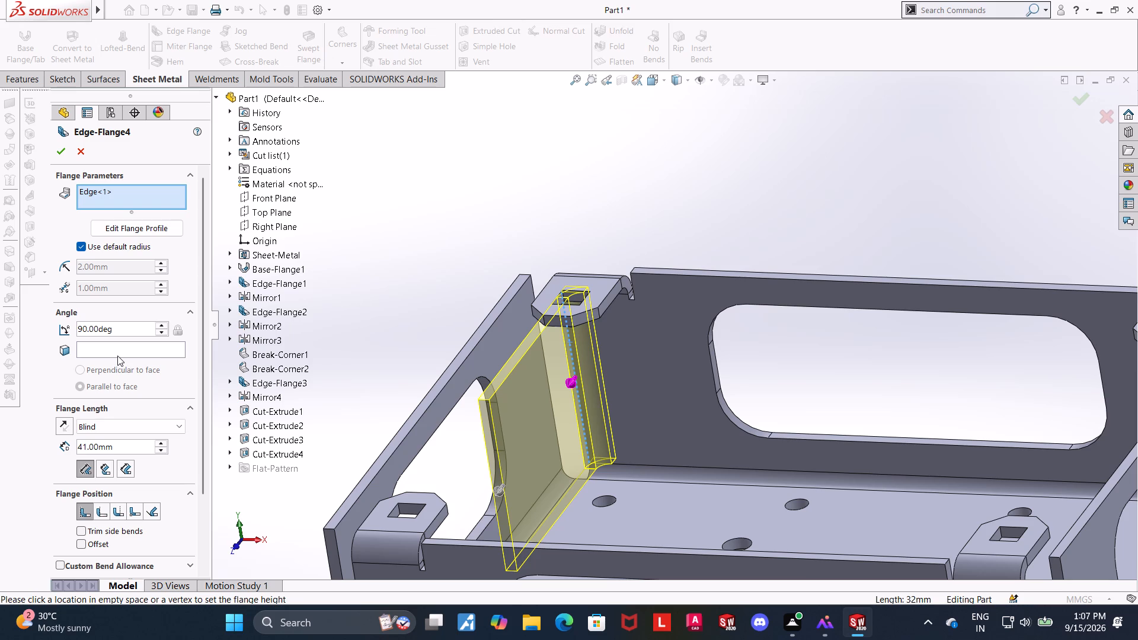
{"action": "left_click_drag", "start_coordinate": [130, 449], "coordinate": [66, 446]}
{"action": "type", "text": "20"}
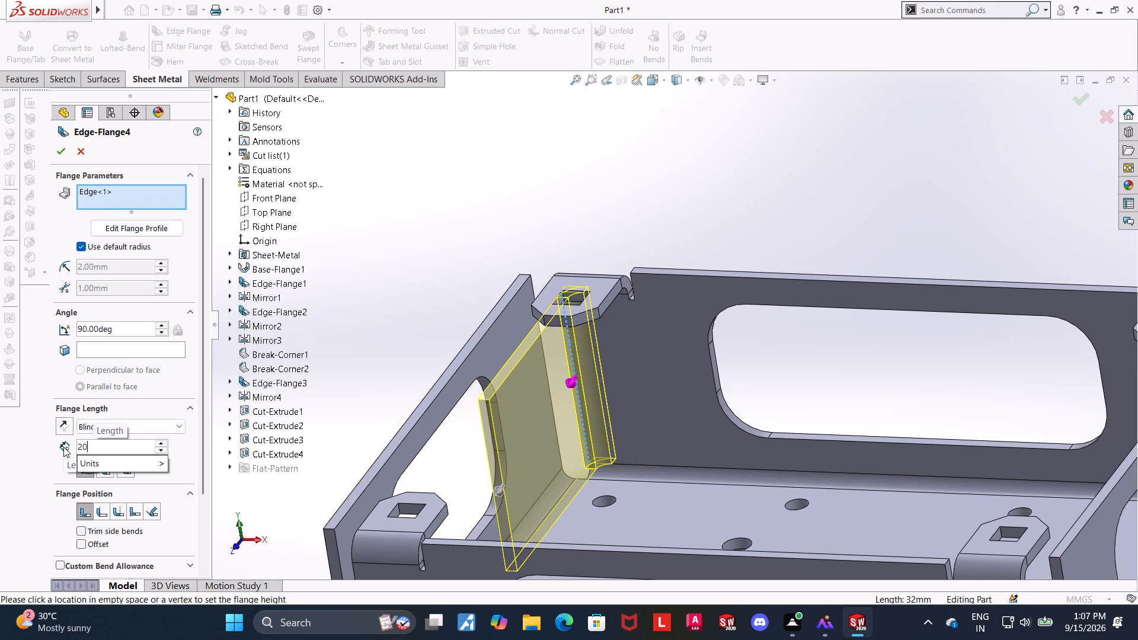
{"action": "key", "text": "Return"}
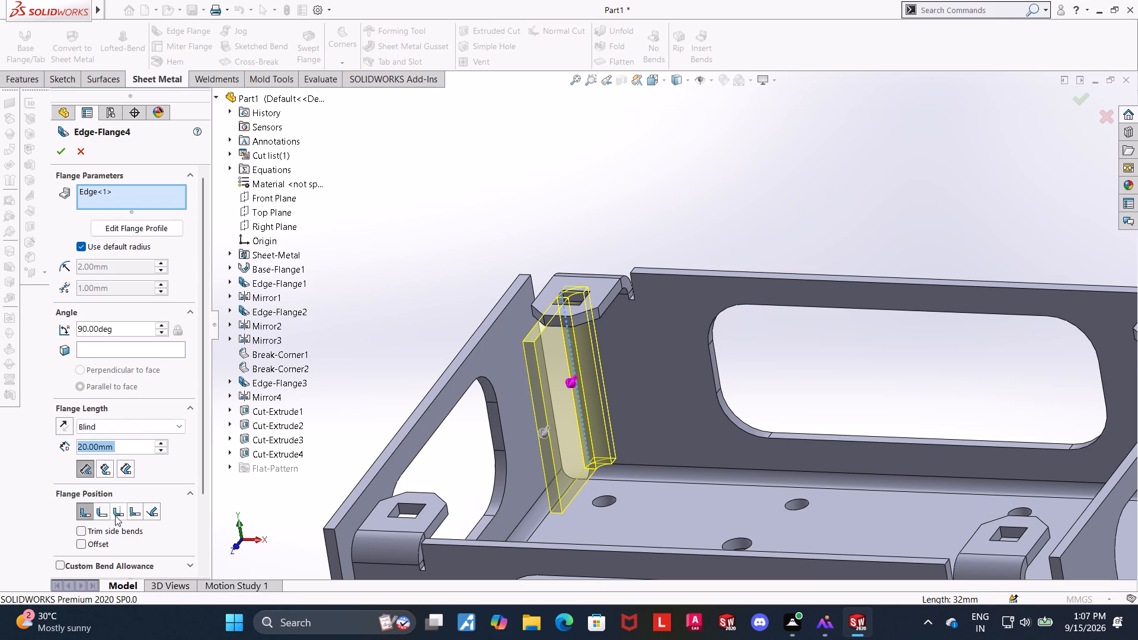
{"action": "left_click", "coordinate": [116, 513]}
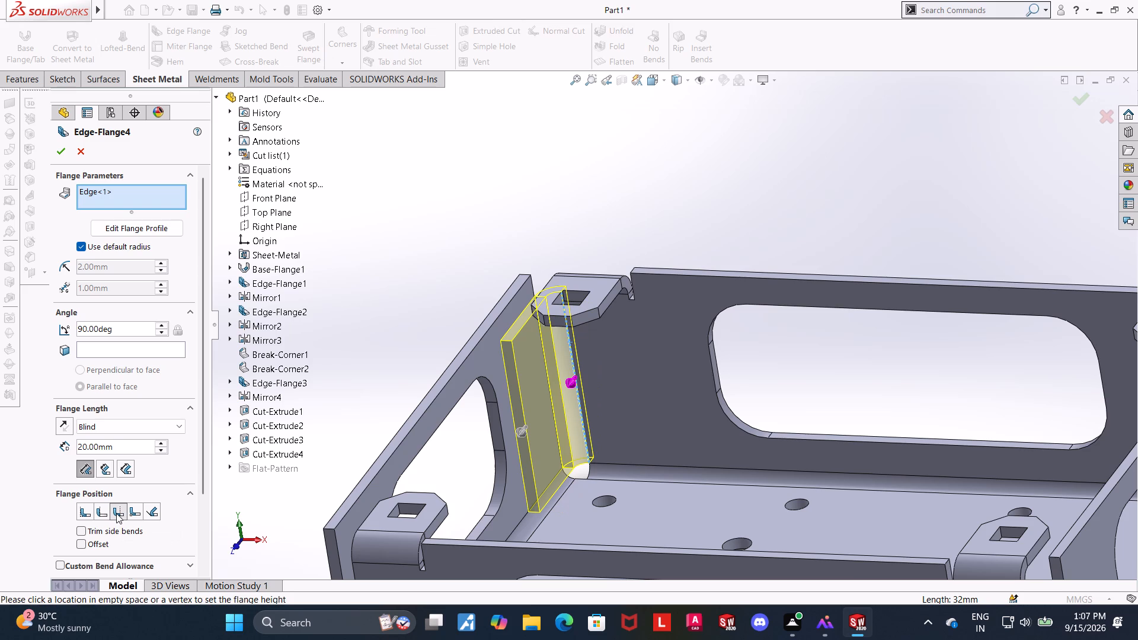
{"action": "middle_click_drag", "start_coordinate": [383, 330], "coordinate": [388, 350]}
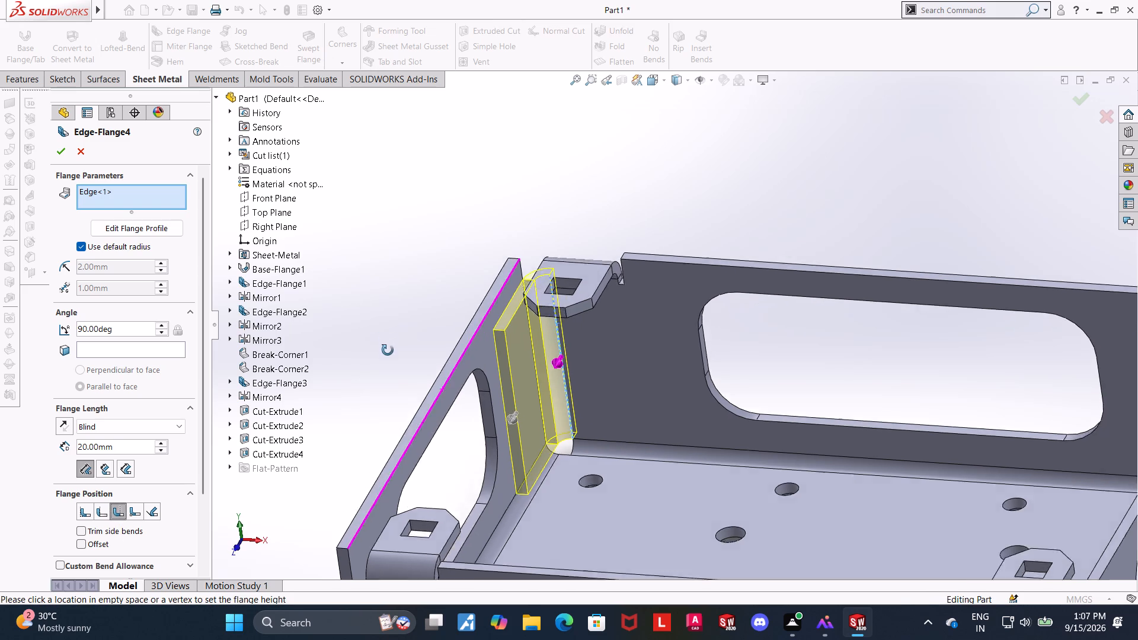
{"action": "middle_click_drag", "start_coordinate": [388, 350], "coordinate": [400, 388]}
{"action": "scroll", "coordinate": [503, 249], "scroll_direction": "down", "scroll_amount": 4}
{"action": "middle_click_drag", "start_coordinate": [381, 283], "coordinate": [382, 313]}
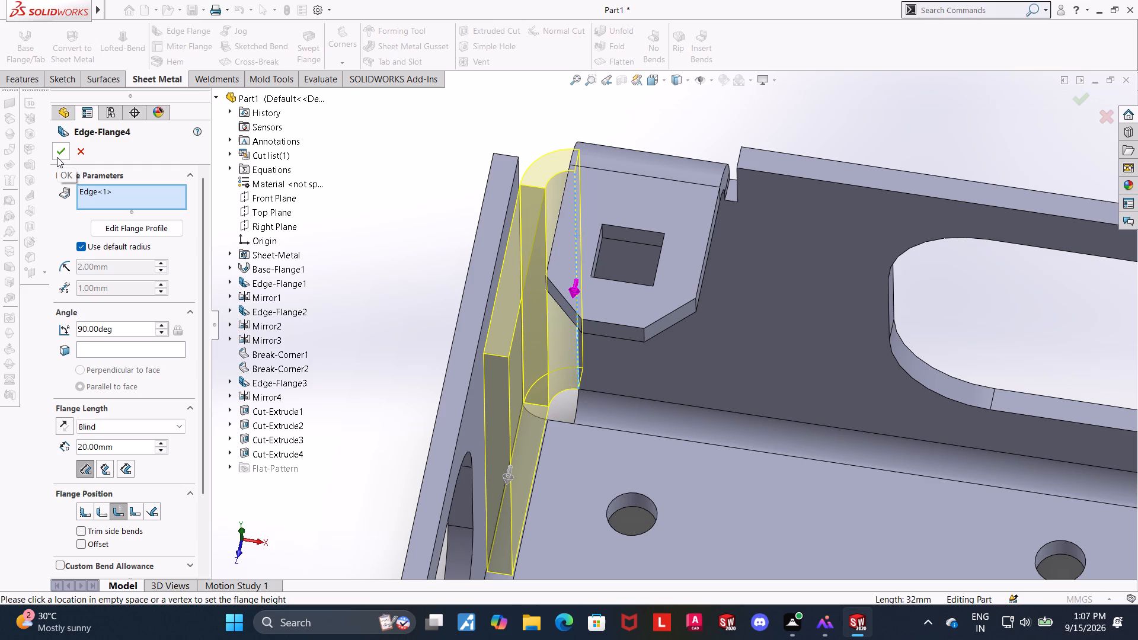
{"action": "left_click", "coordinate": [57, 157]}
{"action": "left_click", "coordinate": [381, 255]}
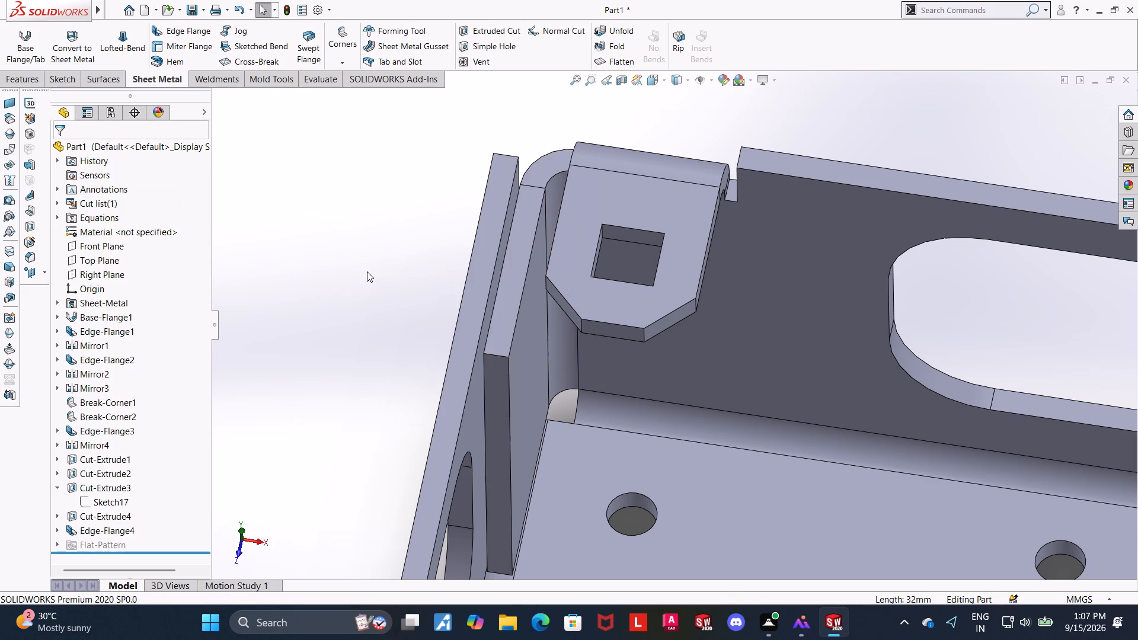
Examine the new corner flange and how it sits against the left side wall, including from the Top view.
{"action": "middle_click_drag", "start_coordinate": [367, 270], "coordinate": [346, 193]}
{"action": "scroll", "coordinate": [357, 226], "scroll_direction": "up", "scroll_amount": 2}
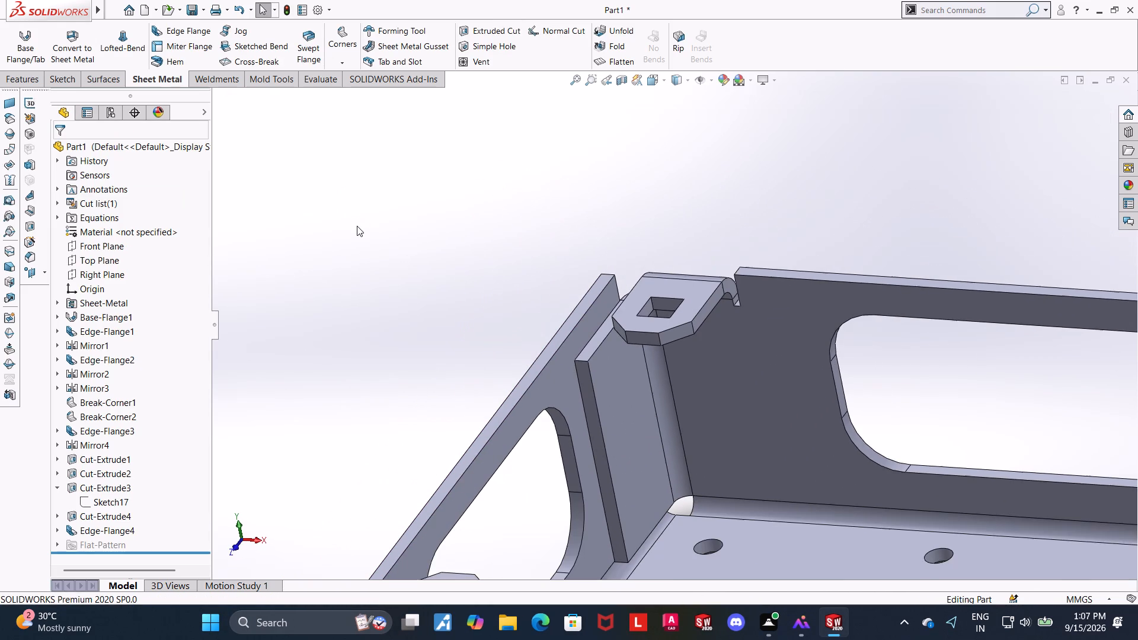
{"action": "scroll", "coordinate": [357, 226], "scroll_direction": "up", "scroll_amount": 1}
{"action": "scroll", "coordinate": [388, 265], "scroll_direction": "up", "scroll_amount": 3}
{"action": "scroll", "coordinate": [642, 398], "scroll_direction": "down", "scroll_amount": 2}
{"action": "middle_click_drag", "start_coordinate": [685, 456], "coordinate": [653, 454]}
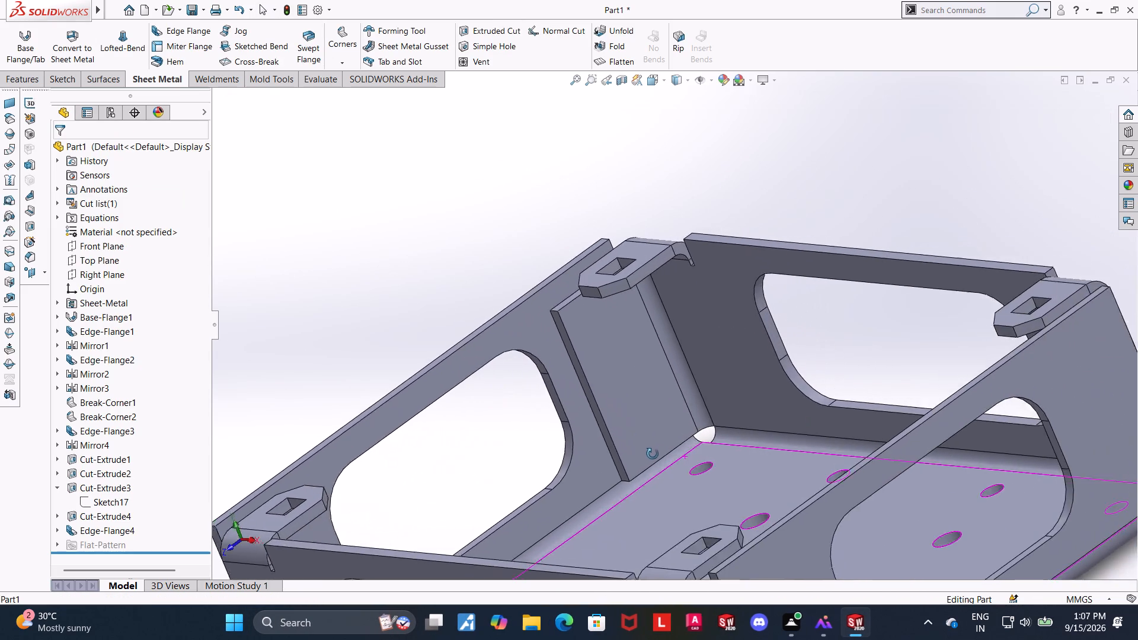
{"action": "middle_click_drag", "start_coordinate": [653, 454], "coordinate": [658, 451]}
{"action": "scroll", "coordinate": [660, 450], "scroll_direction": "up", "scroll_amount": 3}
{"action": "middle_click_drag", "start_coordinate": [493, 265], "coordinate": [510, 309]}
{"action": "scroll", "coordinate": [526, 254], "scroll_direction": "down", "scroll_amount": 6}
{"action": "middle_click_drag", "start_coordinate": [636, 216], "coordinate": [640, 281]}
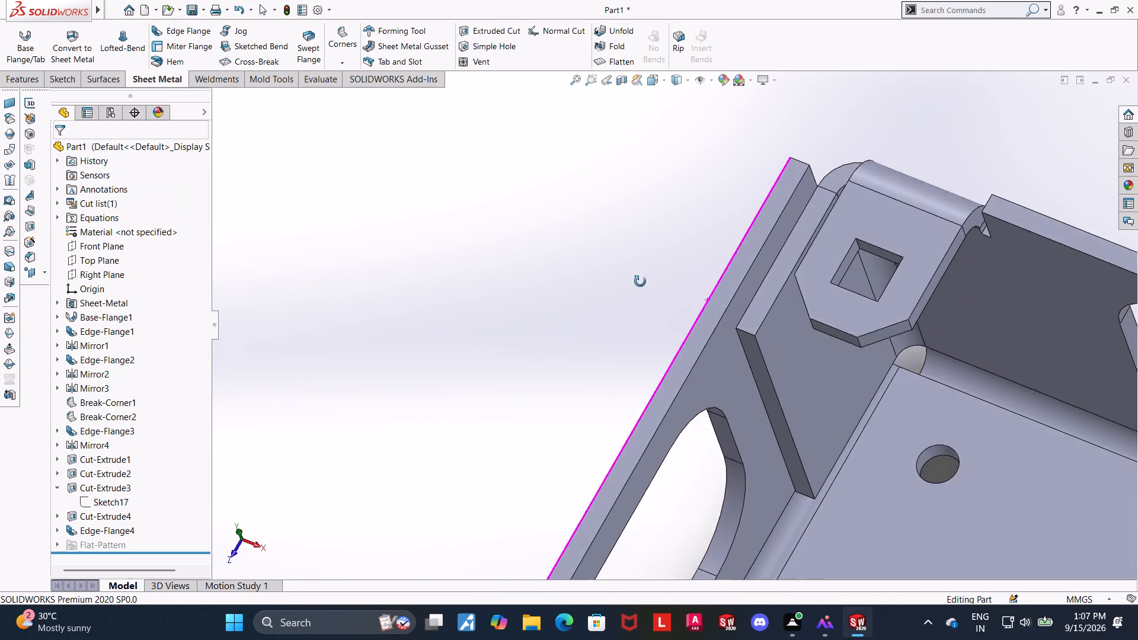
{"action": "middle_click_drag", "start_coordinate": [640, 281], "coordinate": [660, 303]}
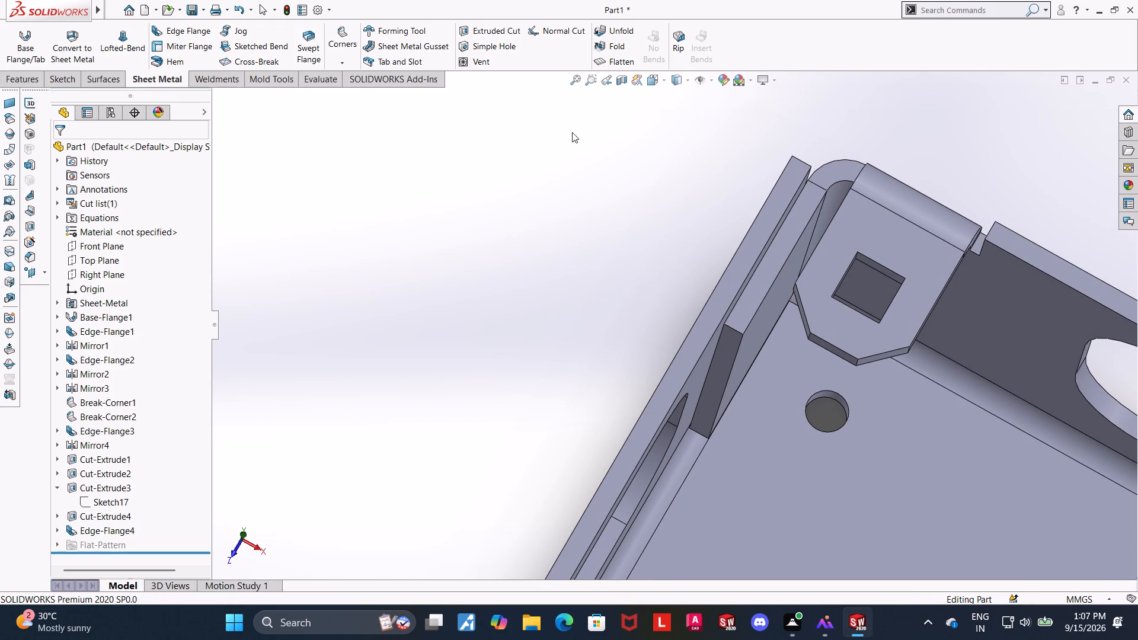
{"action": "left_click", "coordinate": [656, 82]}
{"action": "left_click", "coordinate": [558, 377]}
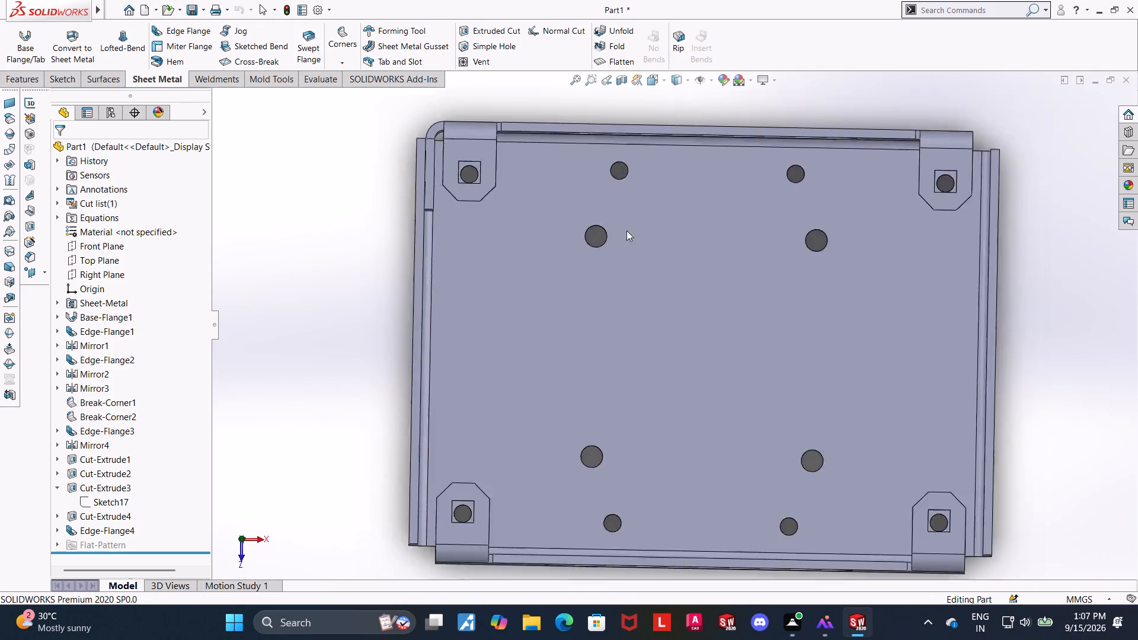
{"action": "scroll", "coordinate": [463, 150], "scroll_direction": "down", "scroll_amount": 8}
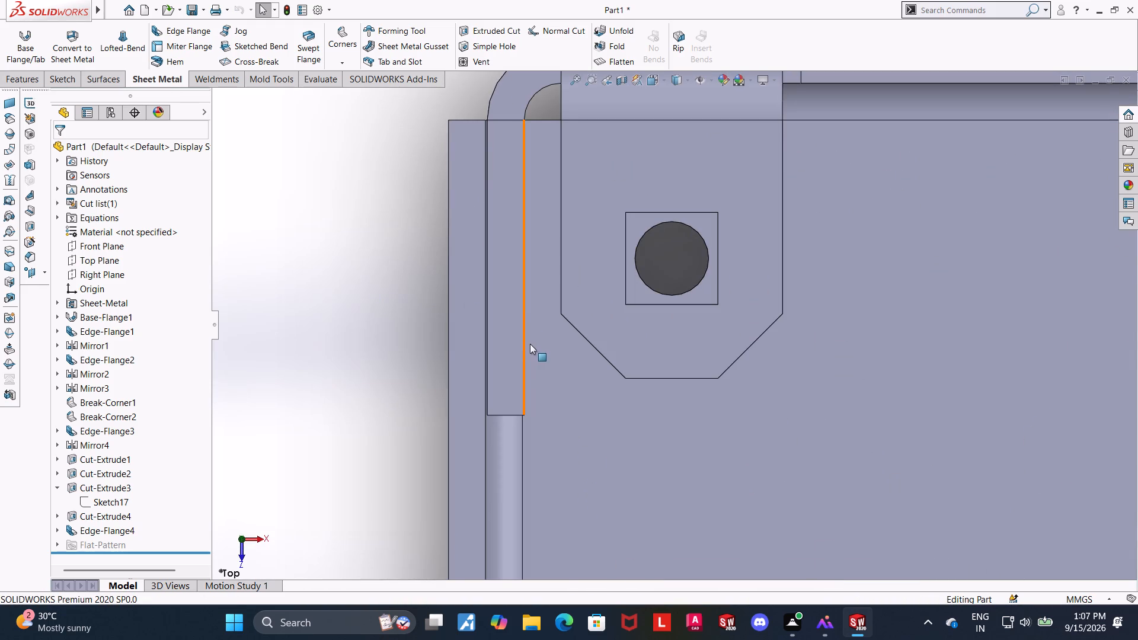
{"action": "scroll", "coordinate": [529, 344], "scroll_direction": "up", "scroll_amount": 13}
{"action": "scroll", "coordinate": [809, 424], "scroll_direction": "up", "scroll_amount": 1}
{"action": "scroll", "coordinate": [819, 428], "scroll_direction": "down", "scroll_amount": 3}
Edit the corner edge flange to include the vertical end edges at the other three box corners as well.
{"action": "left_click", "coordinate": [94, 527]}
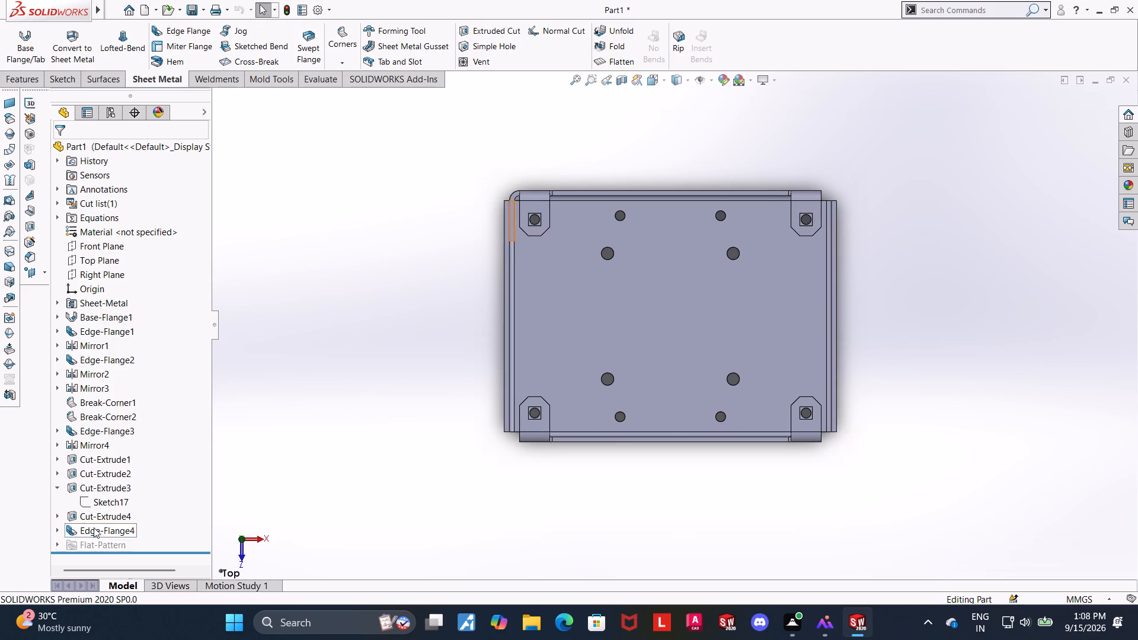
{"action": "left_click", "coordinate": [104, 494]}
{"action": "scroll", "coordinate": [840, 226], "scroll_direction": "down", "scroll_amount": 8}
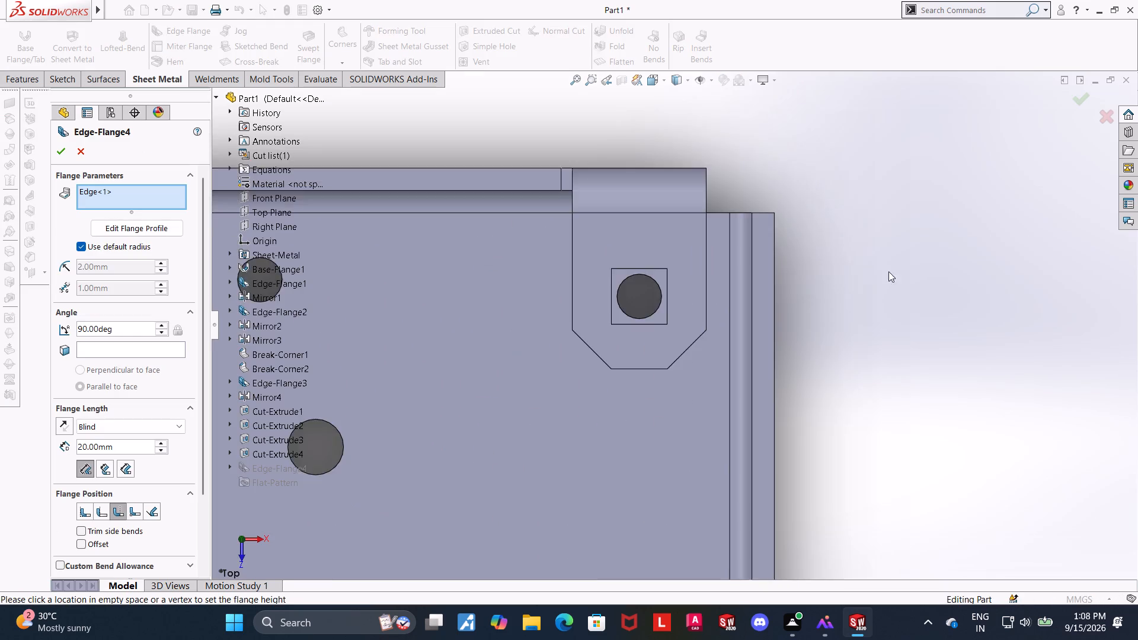
{"action": "middle_click_drag", "start_coordinate": [895, 283], "coordinate": [875, 250]}
{"action": "left_click", "coordinate": [743, 219]}
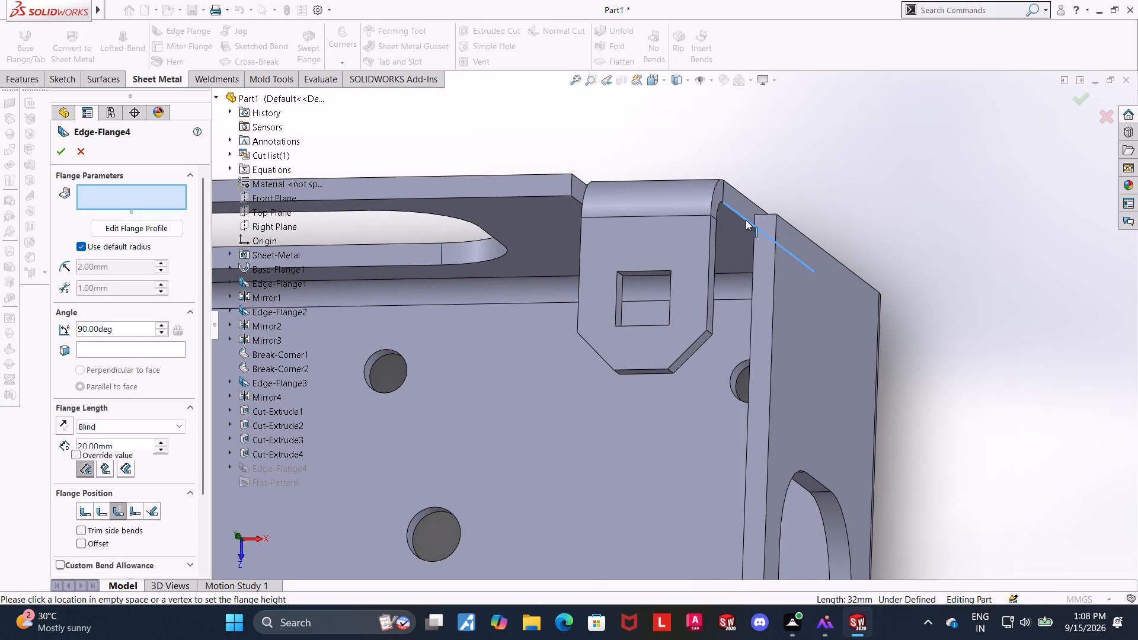
{"action": "scroll", "coordinate": [902, 268], "scroll_direction": "up", "scroll_amount": 12}
{"action": "scroll", "coordinate": [520, 444], "scroll_direction": "down", "scroll_amount": 4}
{"action": "middle_click_drag", "start_coordinate": [560, 421], "coordinate": [599, 382]}
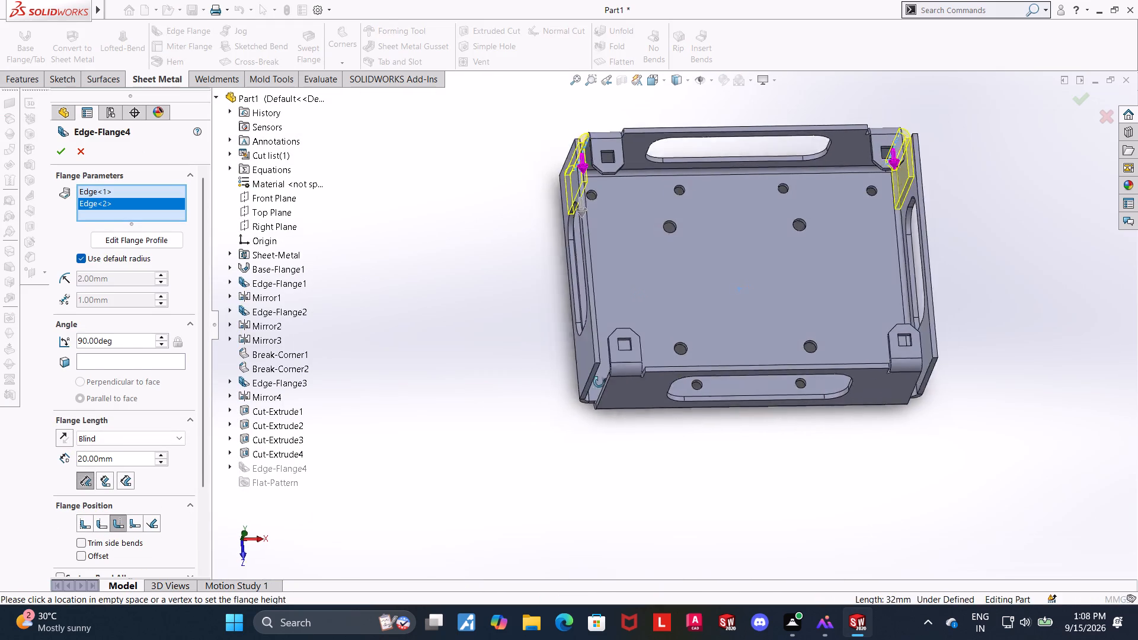
{"action": "middle_click_drag", "start_coordinate": [599, 382], "coordinate": [615, 364]}
{"action": "scroll", "coordinate": [623, 369], "scroll_direction": "down", "scroll_amount": 6}
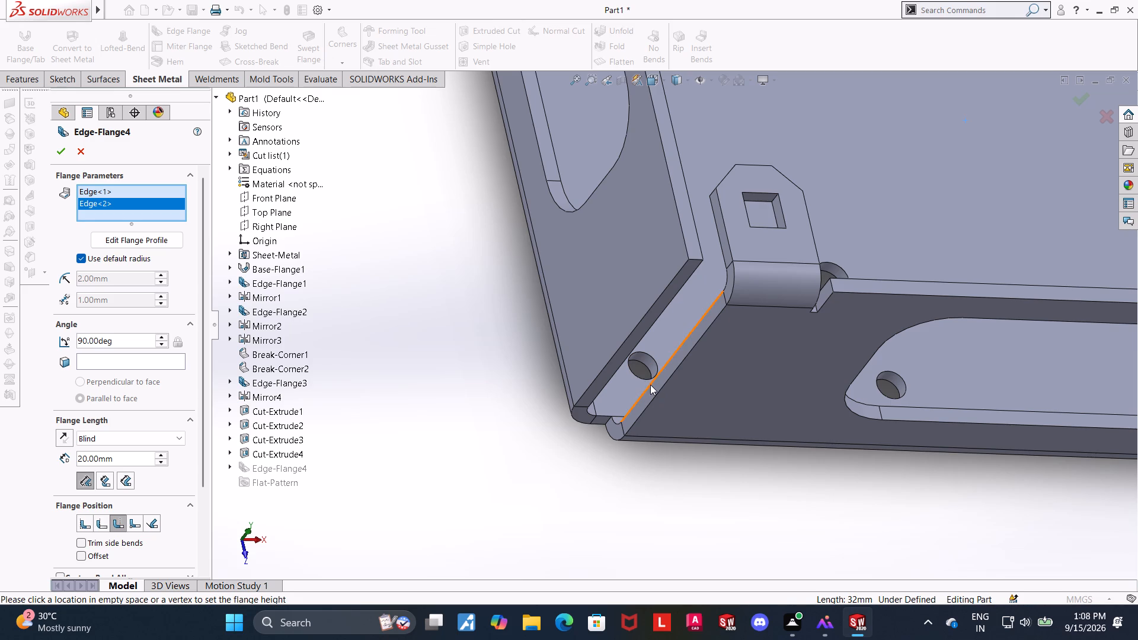
{"action": "left_click", "coordinate": [651, 385]}
{"action": "scroll", "coordinate": [718, 424], "scroll_direction": "up", "scroll_amount": 7}
{"action": "middle_click_drag", "start_coordinate": [968, 339], "coordinate": [900, 334]}
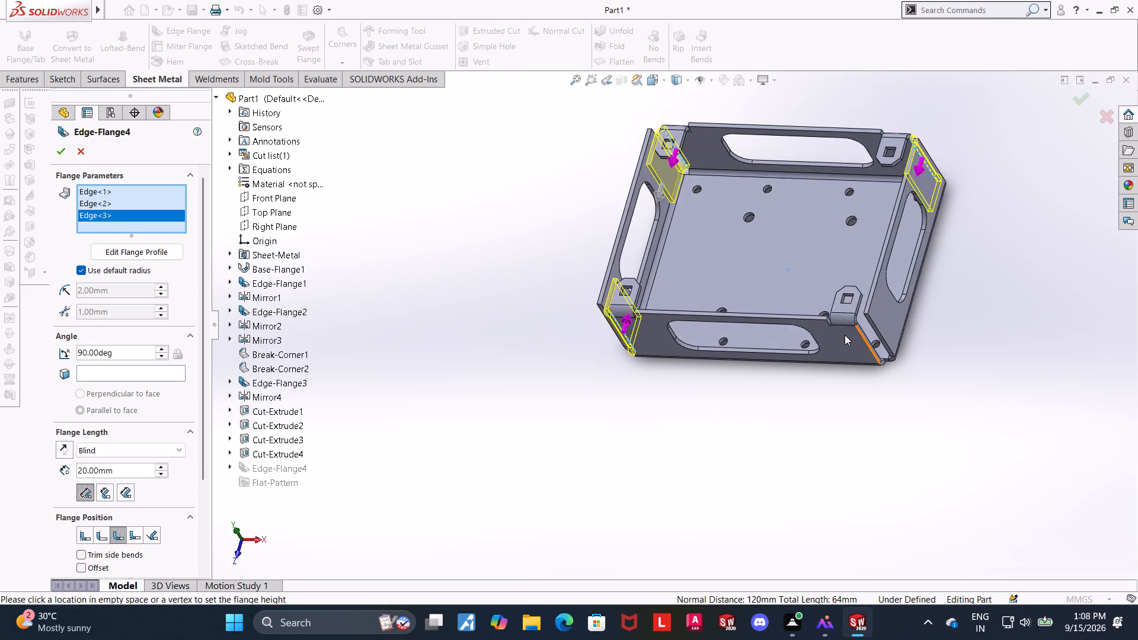
{"action": "scroll", "coordinate": [884, 321], "scroll_direction": "up", "scroll_amount": 1}
{"action": "scroll", "coordinate": [894, 317], "scroll_direction": "down", "scroll_amount": 6}
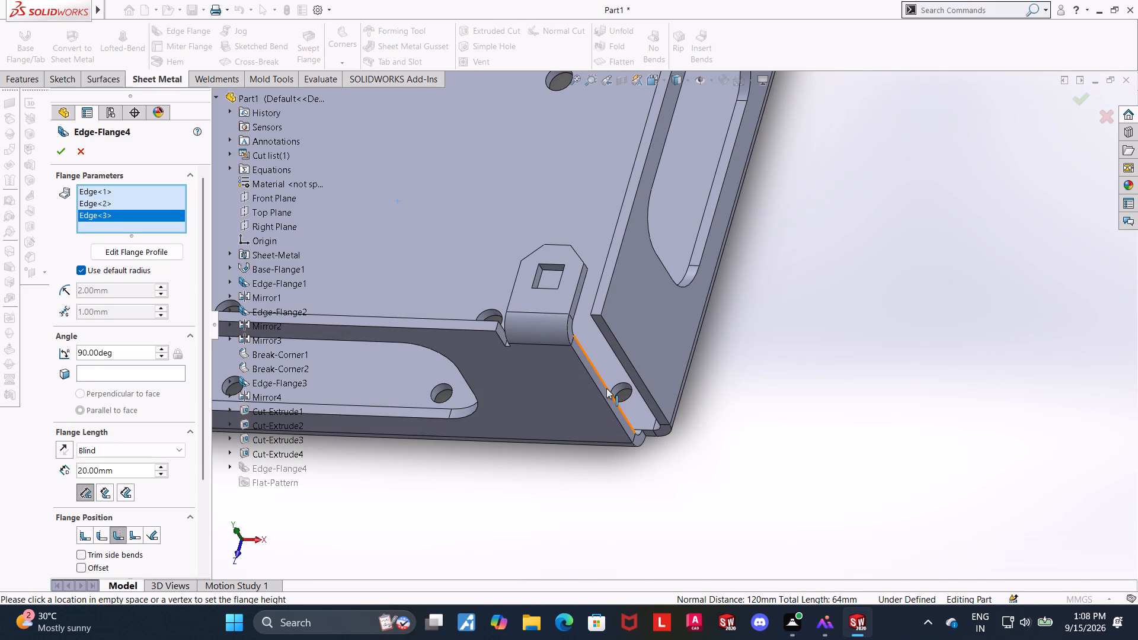
{"action": "left_click", "coordinate": [606, 388]}
{"action": "left_click", "coordinate": [57, 149]}
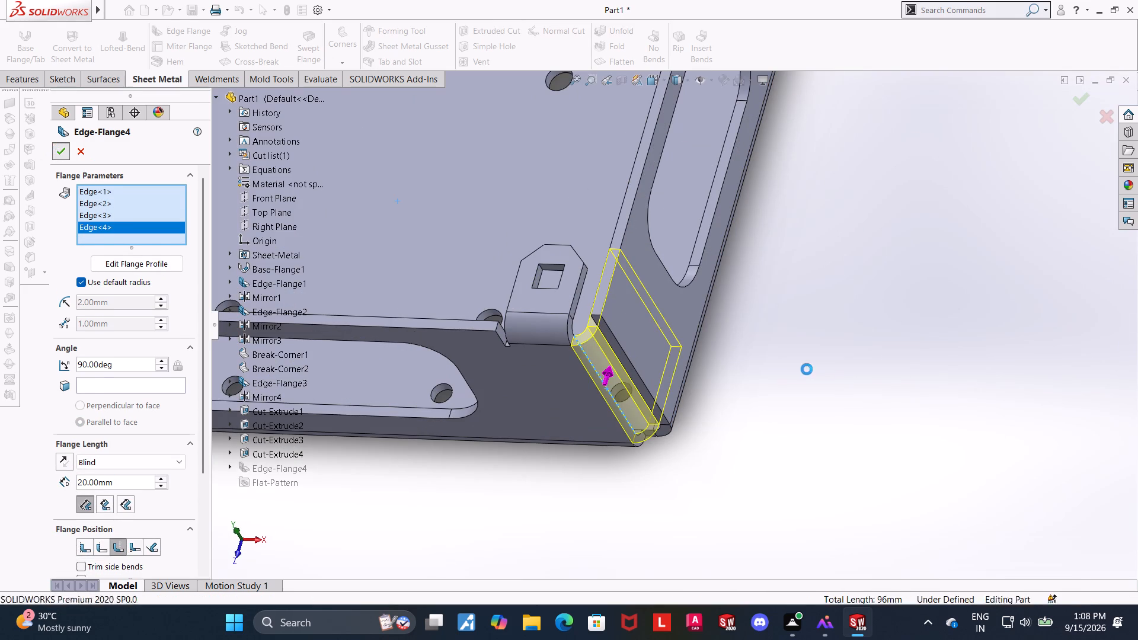
{"action": "left_click", "coordinate": [807, 369]}
Examine the four corner flanges and the whole box from several angles.
{"action": "scroll", "coordinate": [807, 369], "scroll_direction": "up", "scroll_amount": 6}
{"action": "scroll", "coordinate": [653, 279], "scroll_direction": "down", "scroll_amount": 3}
{"action": "middle_click_drag", "start_coordinate": [773, 370], "coordinate": [801, 366]}
{"action": "middle_click_drag", "start_coordinate": [784, 334], "coordinate": [794, 334]}
{"action": "scroll", "coordinate": [863, 302], "scroll_direction": "up", "scroll_amount": 3}
{"action": "scroll", "coordinate": [613, 185], "scroll_direction": "down", "scroll_amount": 3}
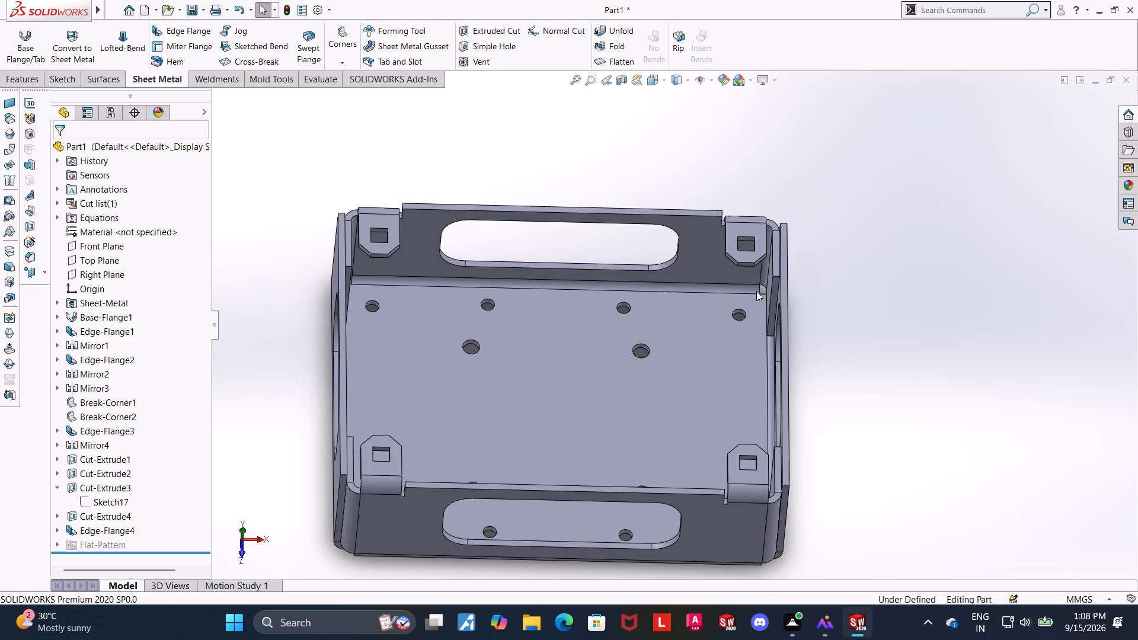
{"action": "middle_click_drag", "start_coordinate": [912, 396], "coordinate": [898, 382]}
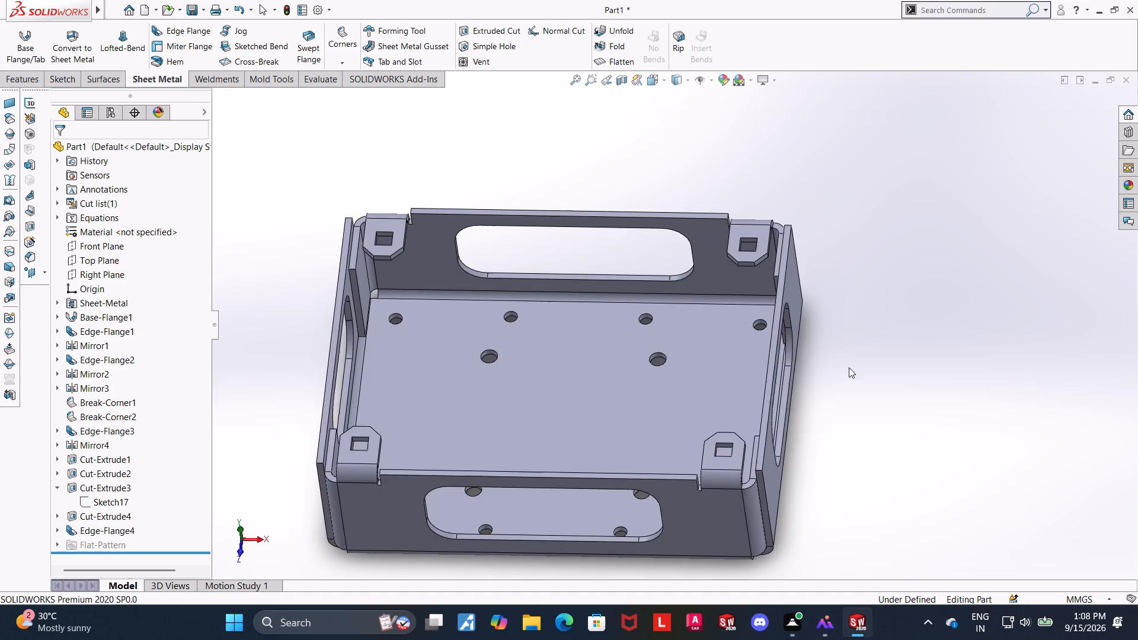
{"action": "middle_click_drag", "start_coordinate": [850, 367], "coordinate": [840, 336]}
{"action": "scroll", "coordinate": [844, 335], "scroll_direction": "up", "scroll_amount": 4}
{"action": "scroll", "coordinate": [572, 257], "scroll_direction": "down", "scroll_amount": 1}
{"action": "scroll", "coordinate": [695, 353], "scroll_direction": "down", "scroll_amount": 1}
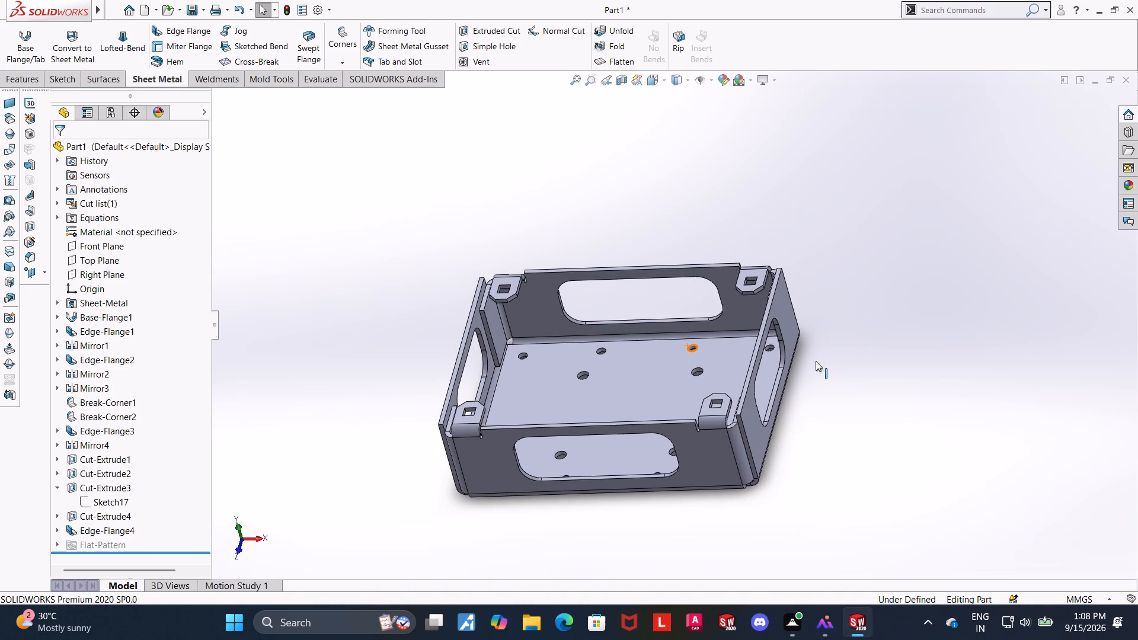
Start a Break Corner on the inner faces of the rear wall, both side walls and the two rear corner flanges.
{"action": "scroll", "coordinate": [814, 334], "scroll_direction": "down", "scroll_amount": 1}
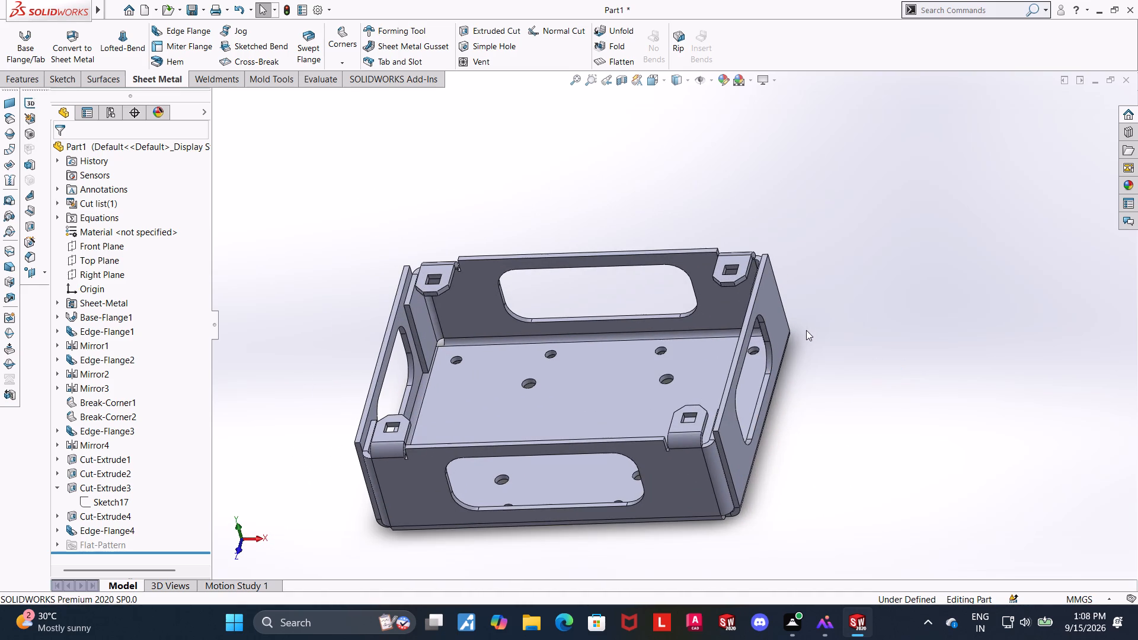
{"action": "scroll", "coordinate": [452, 268], "scroll_direction": "down", "scroll_amount": 3}
{"action": "middle_click_drag", "start_coordinate": [571, 212], "coordinate": [576, 235]}
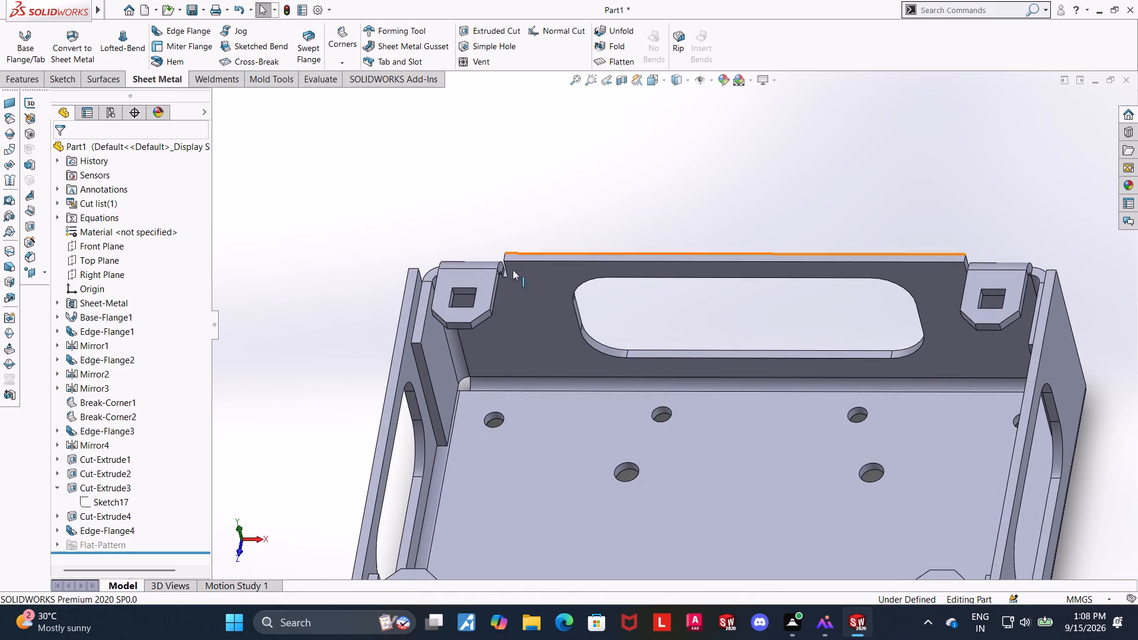
{"action": "scroll", "coordinate": [468, 314], "scroll_direction": "down", "scroll_amount": 4}
{"action": "scroll", "coordinate": [451, 297], "scroll_direction": "up", "scroll_amount": 12}
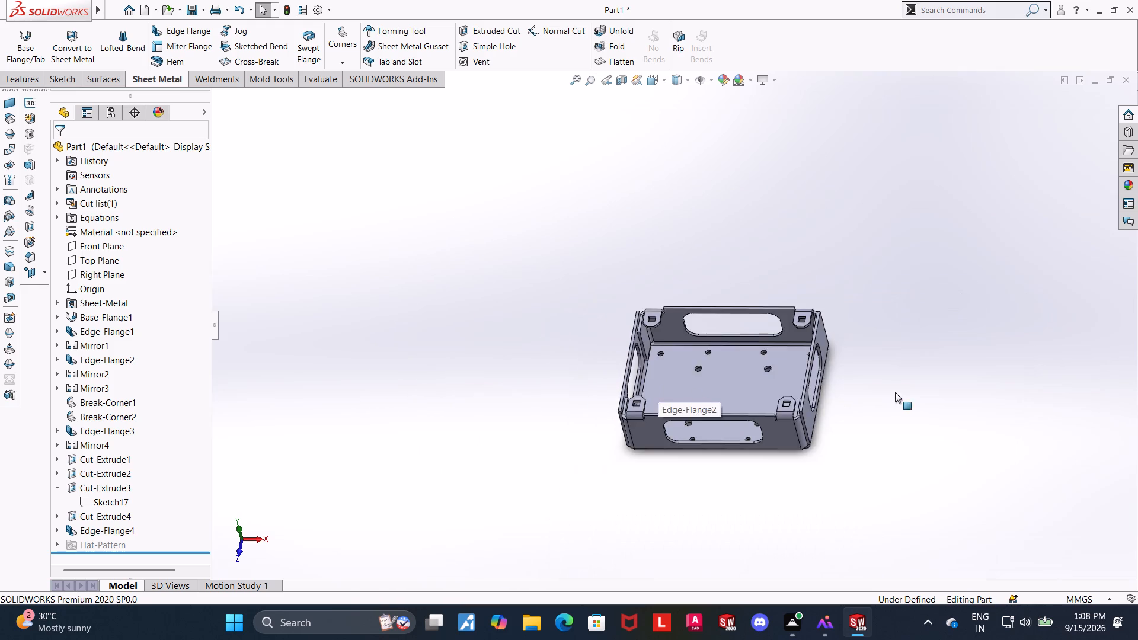
{"action": "scroll", "coordinate": [886, 388], "scroll_direction": "down", "scroll_amount": 3}
{"action": "left_click", "coordinate": [349, 59]}
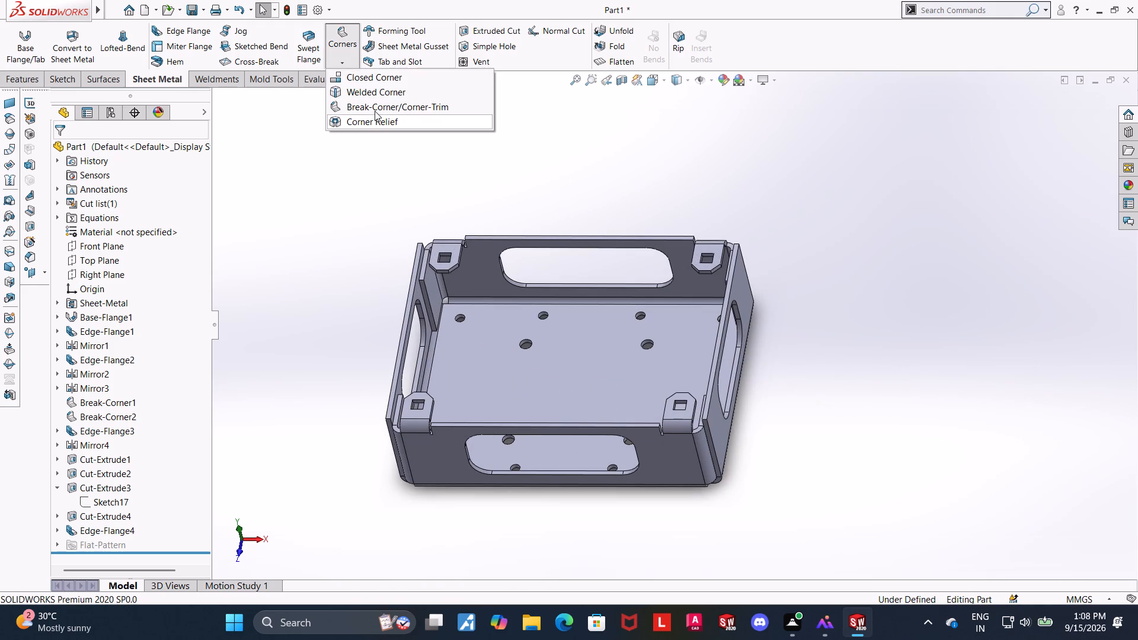
{"action": "left_click", "coordinate": [375, 111]}
{"action": "left_click", "coordinate": [472, 271]}
{"action": "scroll", "coordinate": [472, 302], "scroll_direction": "down", "scroll_amount": 3}
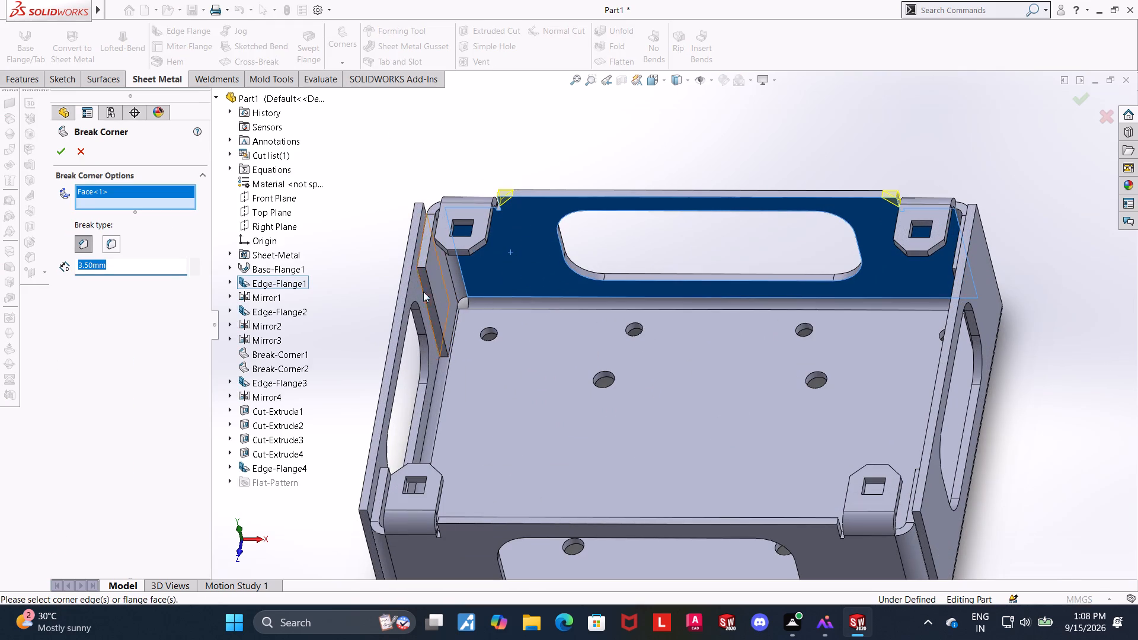
{"action": "left_click", "coordinate": [437, 280]}
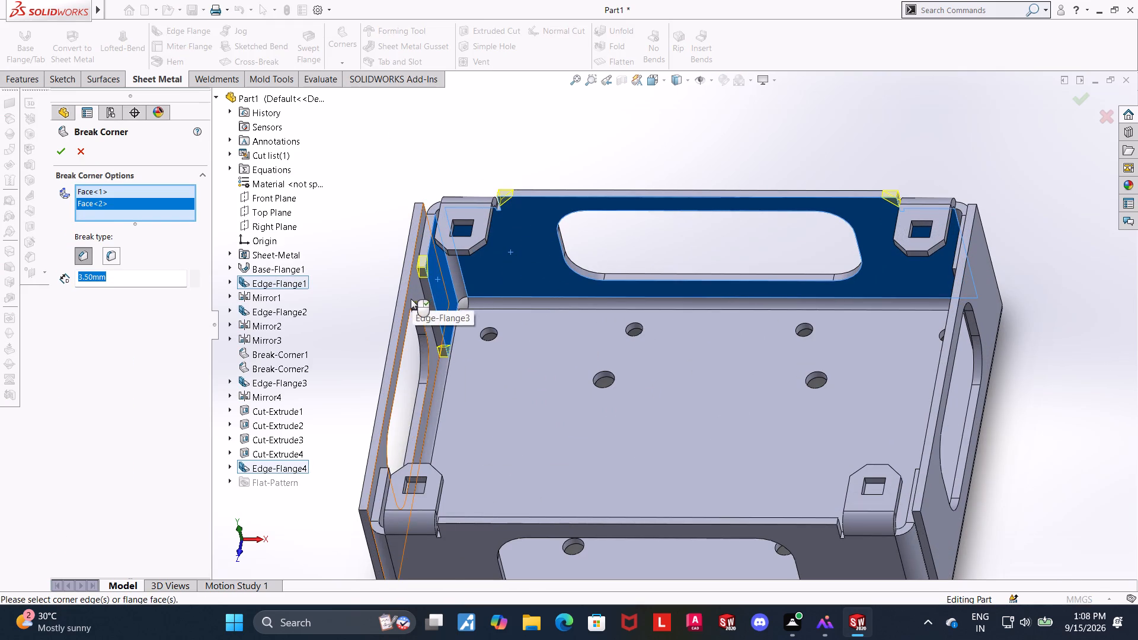
{"action": "scroll", "coordinate": [413, 304], "scroll_direction": "down", "scroll_amount": 4}
{"action": "scroll", "coordinate": [398, 376], "scroll_direction": "up", "scroll_amount": 3}
{"action": "middle_click_drag", "start_coordinate": [427, 403], "coordinate": [399, 379]}
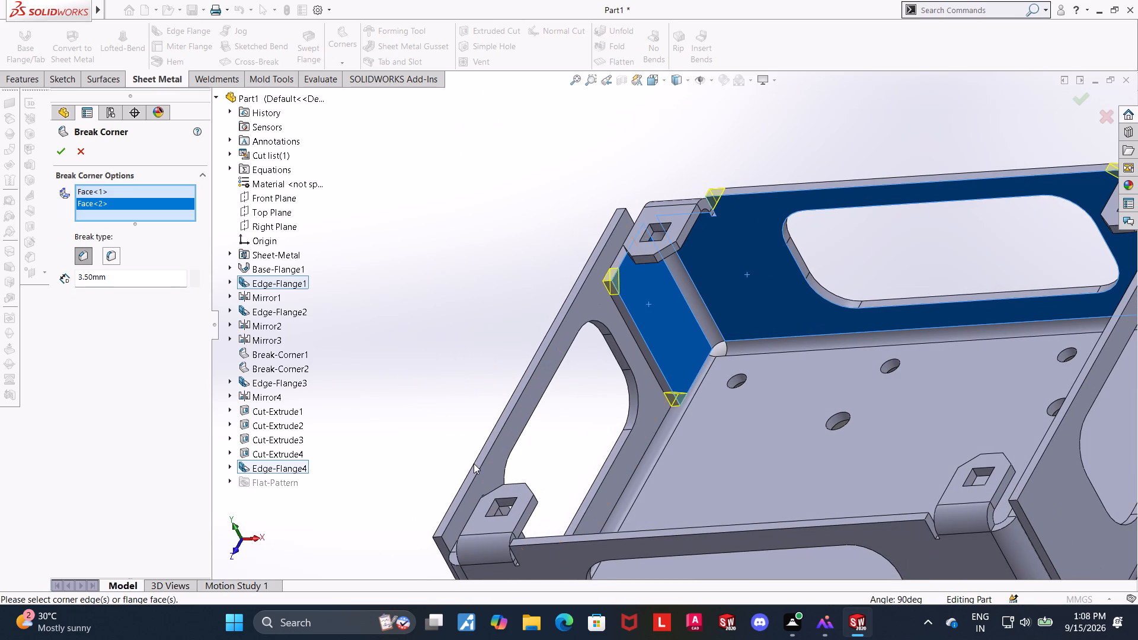
{"action": "left_click", "coordinate": [491, 475]}
{"action": "scroll", "coordinate": [475, 459], "scroll_direction": "up", "scroll_amount": 1}
{"action": "middle_click_drag", "start_coordinate": [436, 415], "coordinate": [571, 439]}
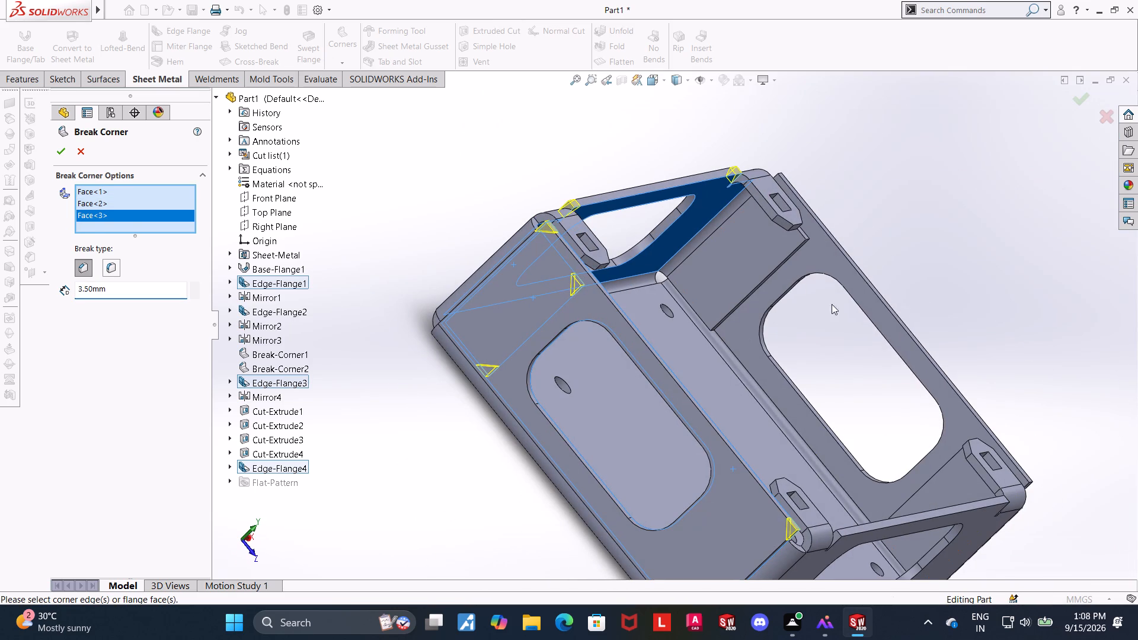
{"action": "left_click", "coordinate": [829, 262]}
{"action": "left_click", "coordinate": [747, 247]}
Add the front wall and the two front corner flanges to the Break Corner selection, covering all four walls and corner flanges.
{"action": "scroll", "coordinate": [746, 276], "scroll_direction": "up", "scroll_amount": 5}
{"action": "scroll", "coordinate": [887, 389], "scroll_direction": "up", "scroll_amount": 1}
{"action": "middle_click_drag", "start_coordinate": [884, 391], "coordinate": [874, 392]}
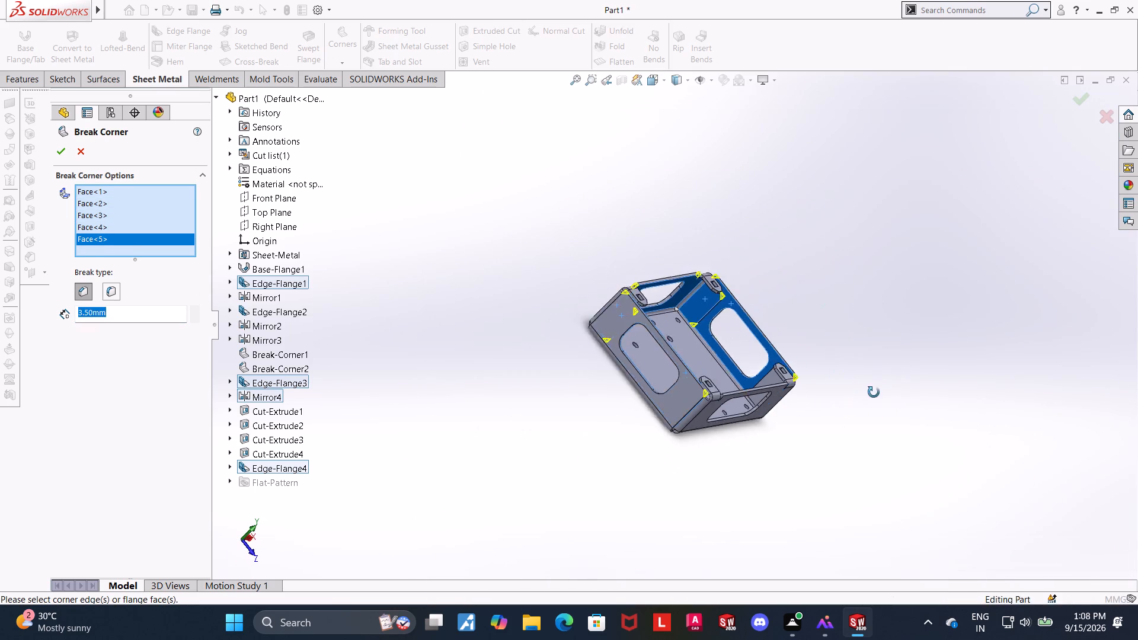
{"action": "middle_click_drag", "start_coordinate": [874, 392], "coordinate": [842, 427]}
{"action": "scroll", "coordinate": [728, 338], "scroll_direction": "down", "scroll_amount": 4}
{"action": "scroll", "coordinate": [778, 389], "scroll_direction": "down", "scroll_amount": 4}
{"action": "middle_click_drag", "start_coordinate": [1062, 422], "coordinate": [1116, 462]}
{"action": "left_click", "coordinate": [881, 423]}
{"action": "scroll", "coordinate": [880, 427], "scroll_direction": "up", "scroll_amount": 3}
{"action": "left_click", "coordinate": [793, 428]}
{"action": "middle_click_drag", "start_coordinate": [939, 465], "coordinate": [844, 325]}
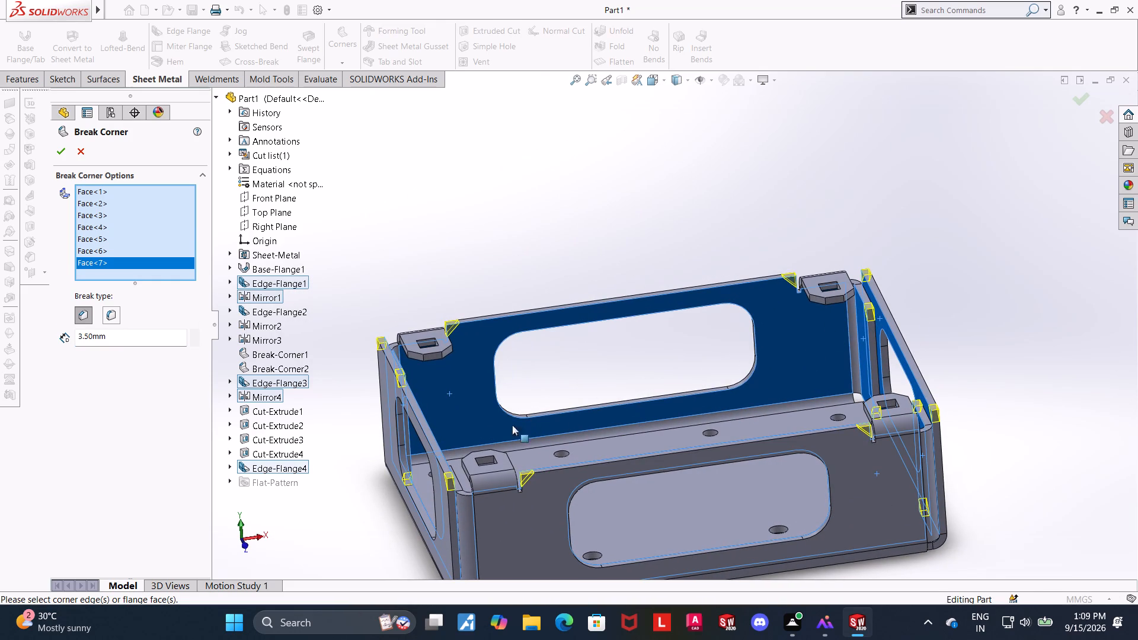
{"action": "middle_click_drag", "start_coordinate": [1057, 331], "coordinate": [984, 388]}
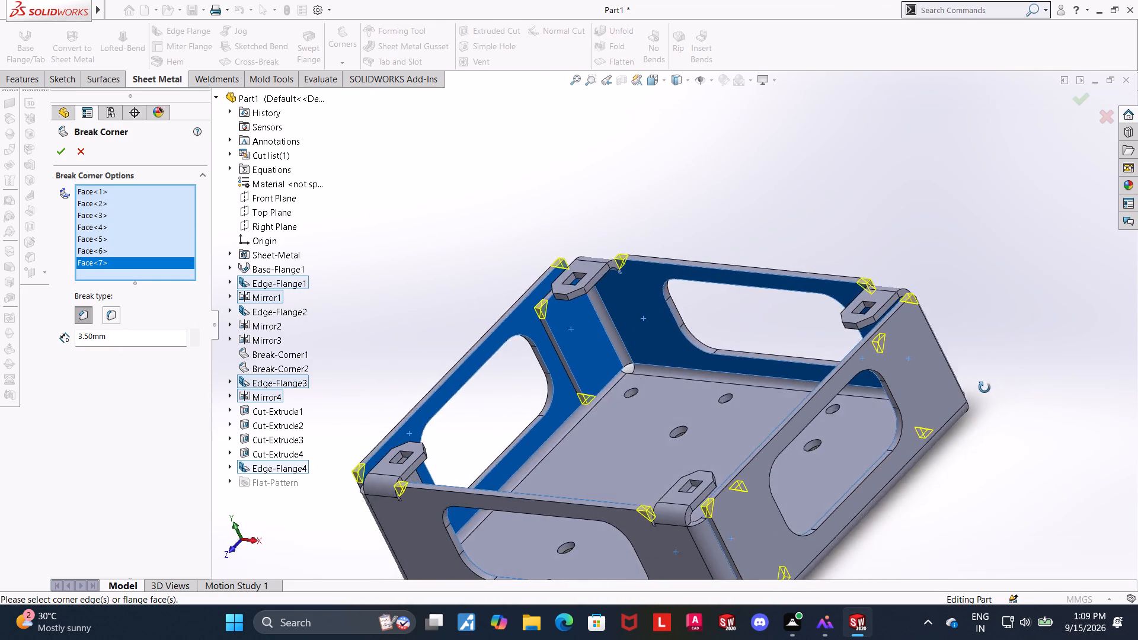
{"action": "middle_click_drag", "start_coordinate": [984, 388], "coordinate": [956, 439]}
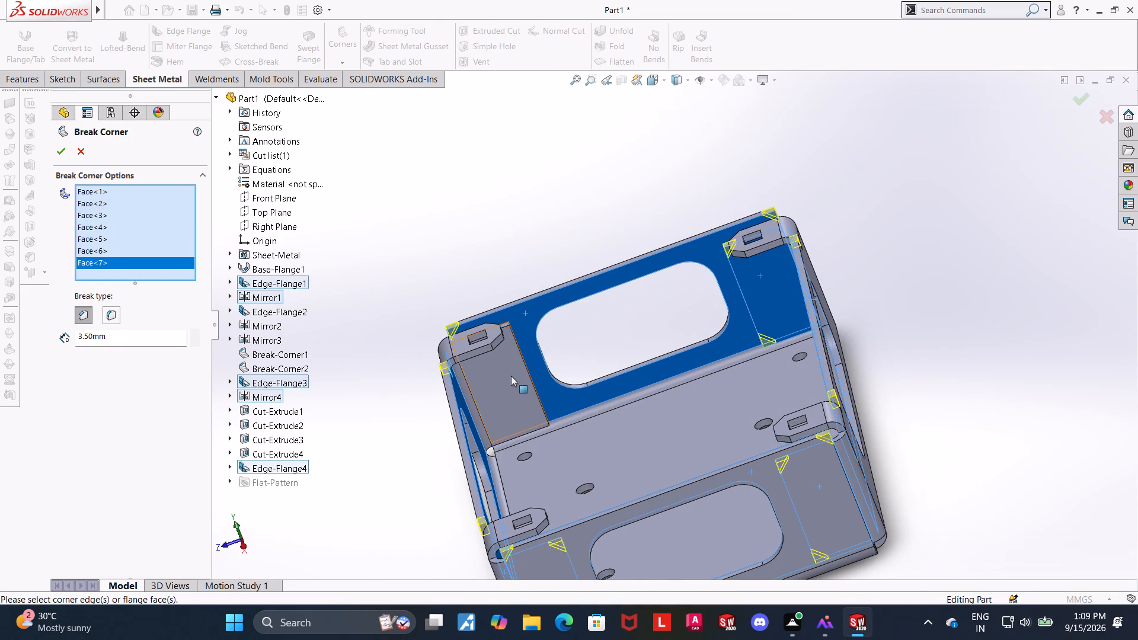
{"action": "left_click", "coordinate": [511, 376]}
{"action": "middle_click_drag", "start_coordinate": [945, 389], "coordinate": [1121, 425]}
{"action": "scroll", "coordinate": [1122, 430], "scroll_direction": "up", "scroll_amount": 7}
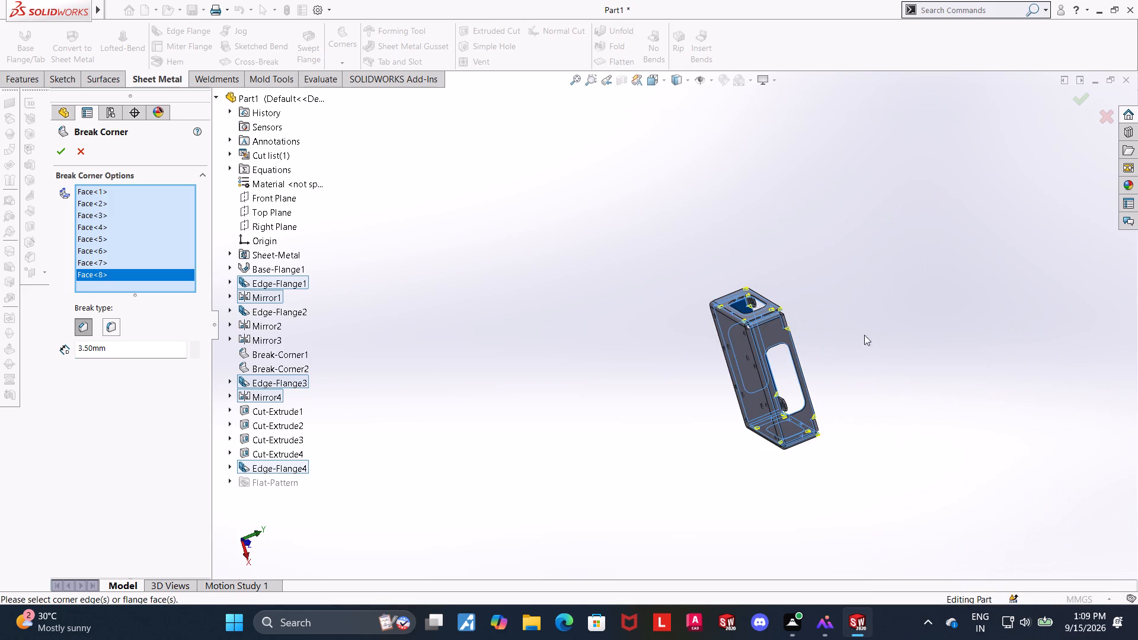
{"action": "scroll", "coordinate": [862, 343], "scroll_direction": "down", "scroll_amount": 2}
{"action": "middle_click_drag", "start_coordinate": [839, 345], "coordinate": [775, 520]}
{"action": "scroll", "coordinate": [824, 402], "scroll_direction": "down", "scroll_amount": 5}
{"action": "middle_click_drag", "start_coordinate": [820, 455], "coordinate": [736, 312]}
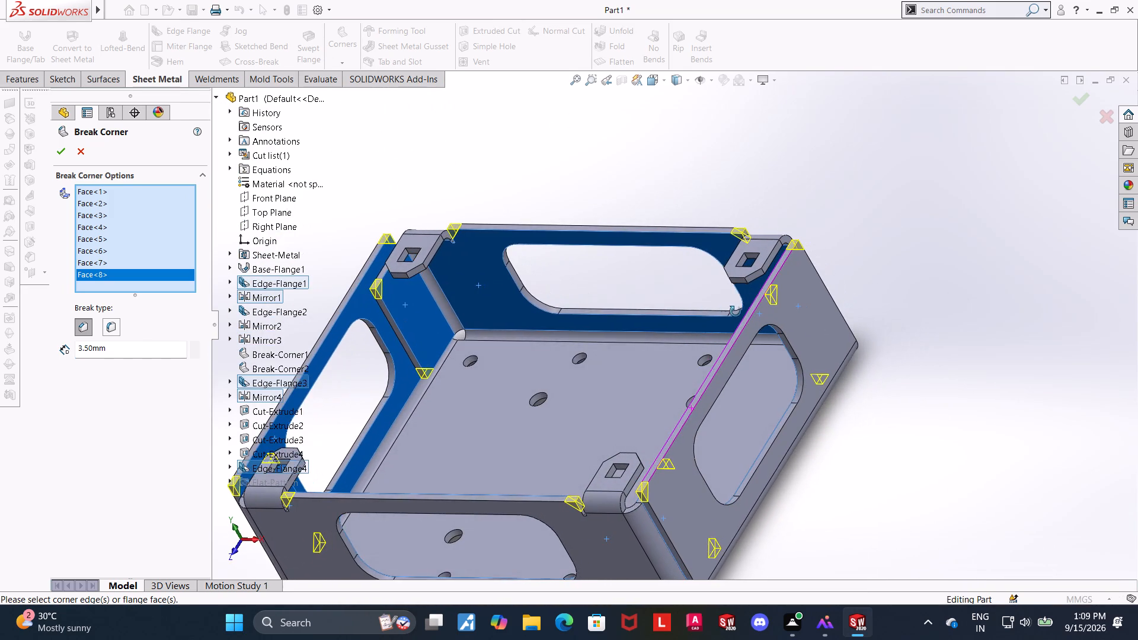
{"action": "middle_click_drag", "start_coordinate": [736, 312], "coordinate": [735, 311]}
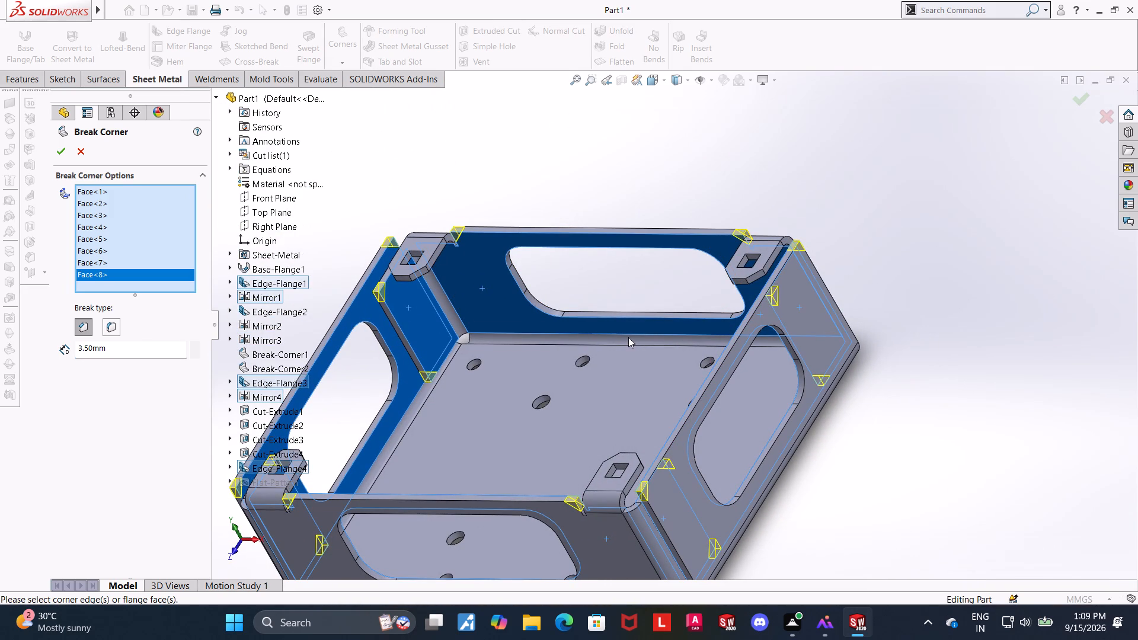
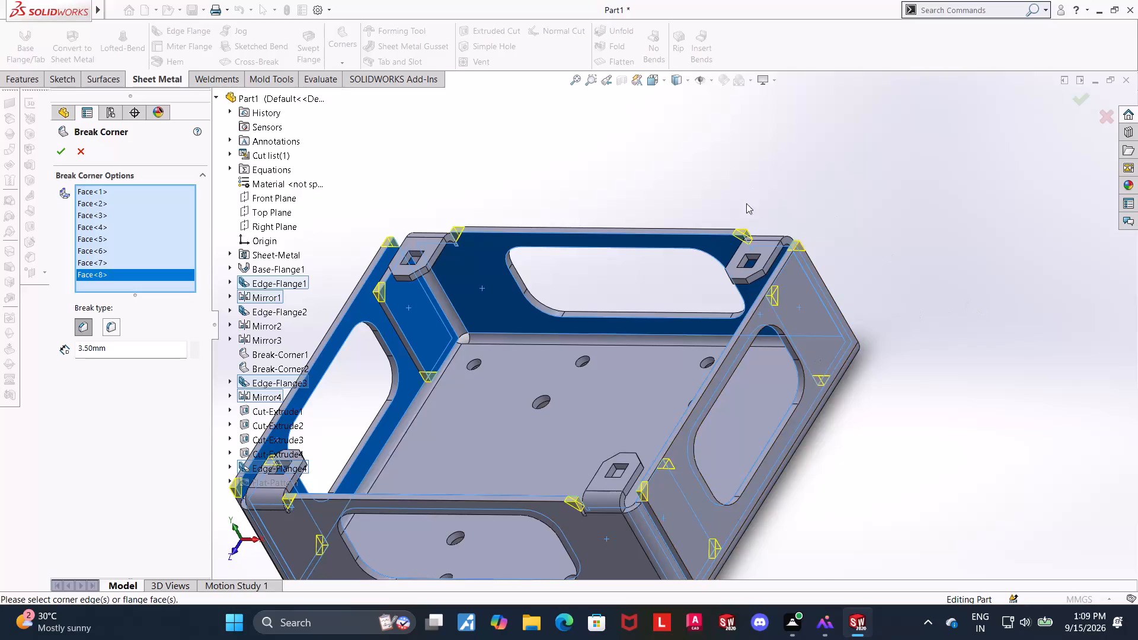
Apply the 3.5 mm chamfer Break Corner to the eight selected wall and corner-flange faces.
{"action": "scroll", "coordinate": [752, 207], "scroll_direction": "down", "scroll_amount": 4}
{"action": "middle_click_drag", "start_coordinate": [894, 270], "coordinate": [912, 286]}
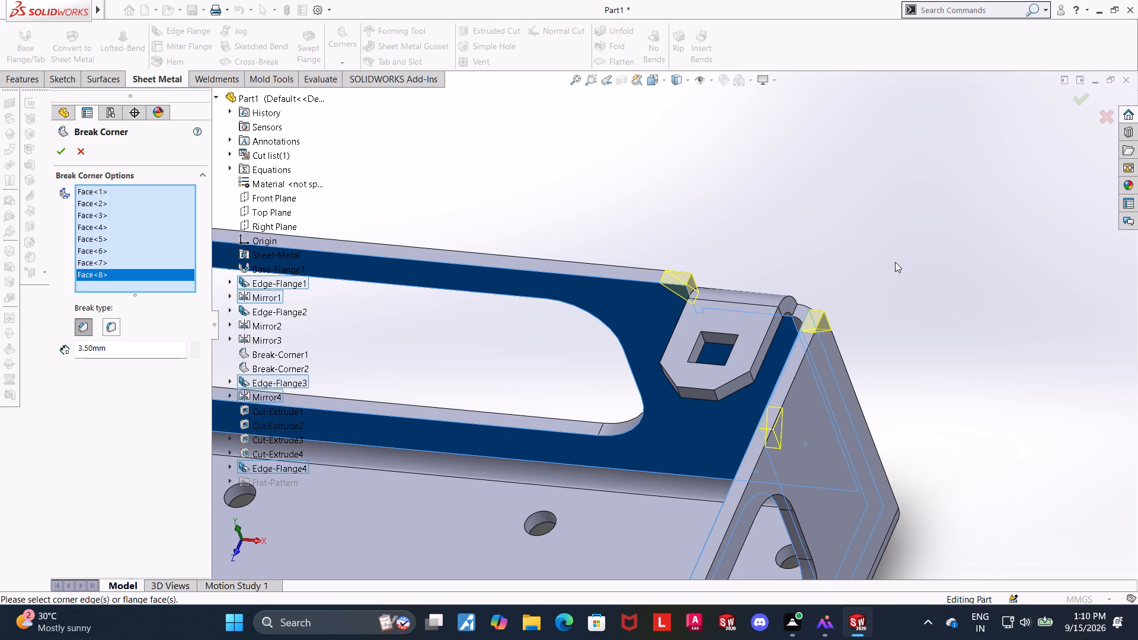
{"action": "scroll", "coordinate": [907, 289], "scroll_direction": "up", "scroll_amount": 5}
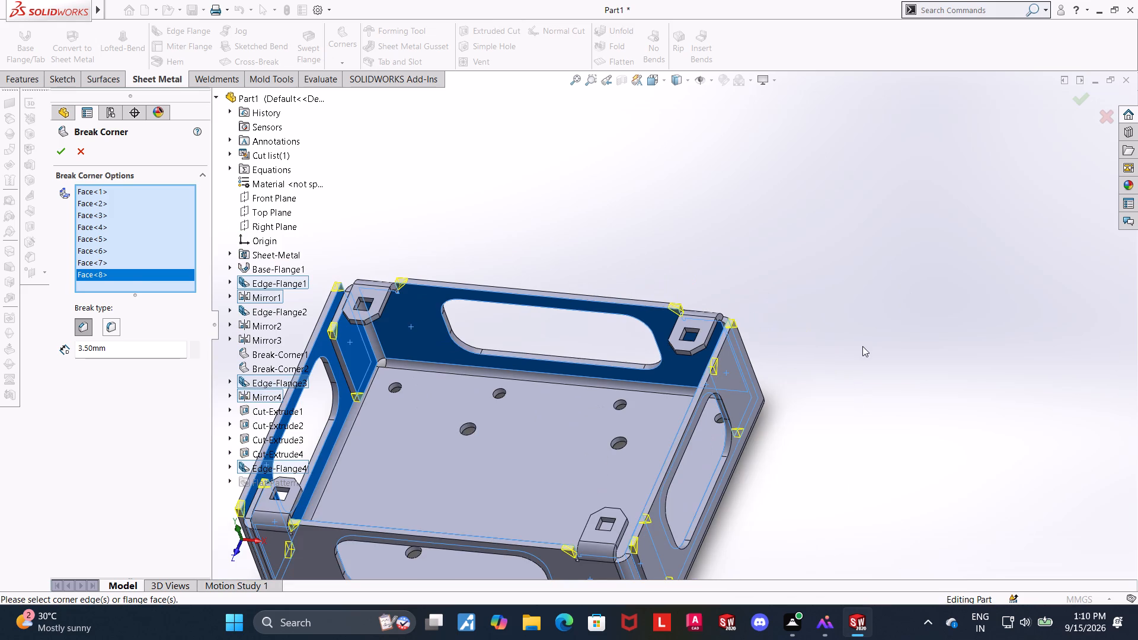
{"action": "left_click", "coordinate": [60, 155]}
Examine the broken corners on the walls and corner flanges from several angles.
{"action": "scroll", "coordinate": [824, 365], "scroll_direction": "up", "scroll_amount": 5}
{"action": "scroll", "coordinate": [548, 418], "scroll_direction": "down", "scroll_amount": 4}
{"action": "middle_click_drag", "start_coordinate": [703, 473], "coordinate": [807, 437]}
{"action": "scroll", "coordinate": [782, 179], "scroll_direction": "down", "scroll_amount": 3}
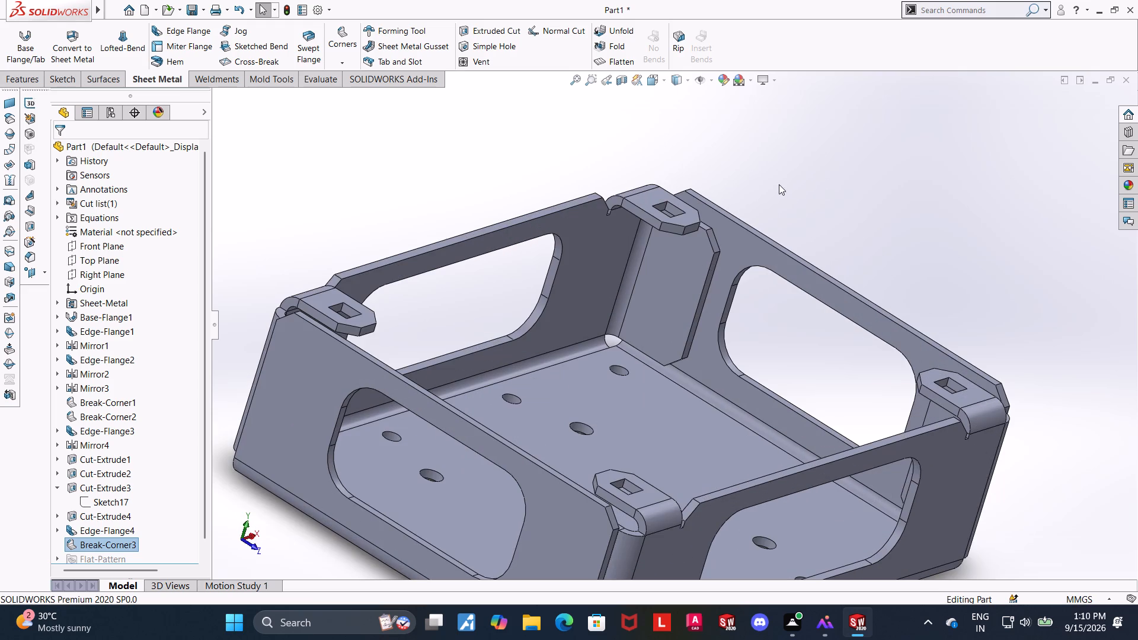
{"action": "middle_click_drag", "start_coordinate": [843, 236], "coordinate": [778, 261]}
{"action": "scroll", "coordinate": [778, 261], "scroll_direction": "up", "scroll_amount": 3}
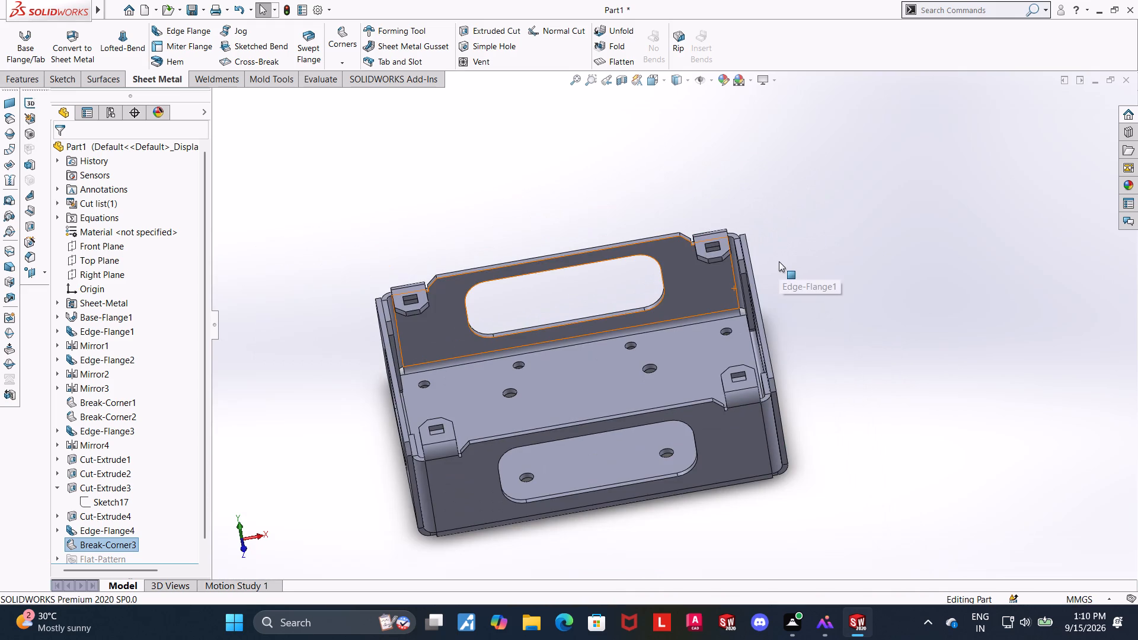
{"action": "scroll", "coordinate": [762, 291], "scroll_direction": "up", "scroll_amount": 1}
{"action": "middle_click_drag", "start_coordinate": [833, 327], "coordinate": [792, 387]}
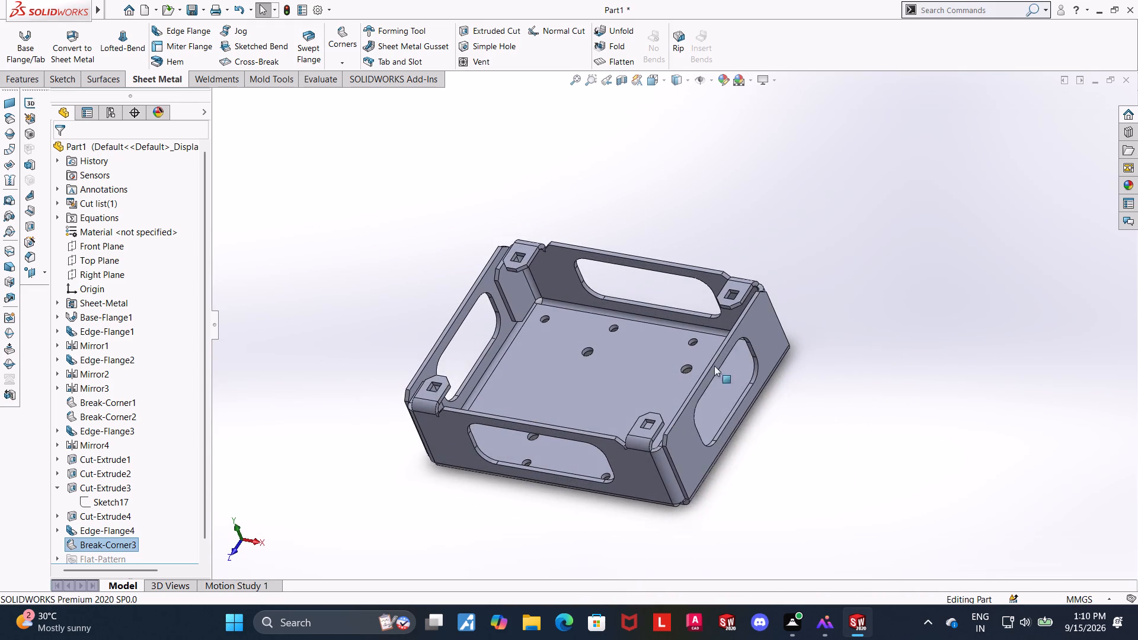
{"action": "scroll", "coordinate": [565, 346], "scroll_direction": "down", "scroll_amount": 2}
{"action": "scroll", "coordinate": [952, 382], "scroll_direction": "up", "scroll_amount": 2}
{"action": "left_click", "coordinate": [870, 440]}
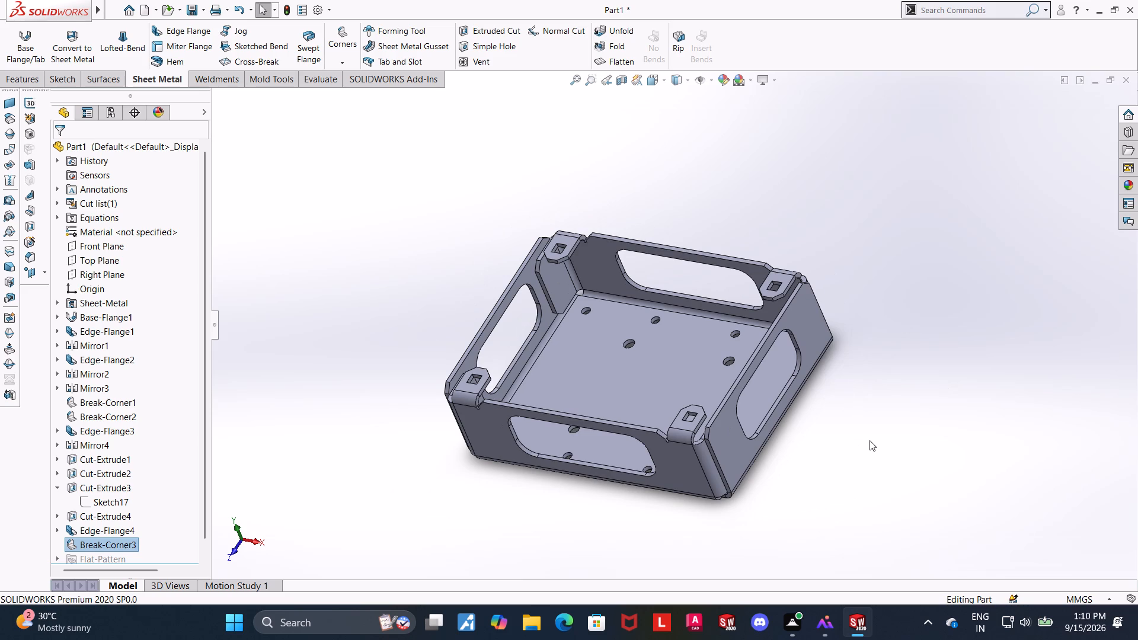
{"action": "scroll", "coordinate": [830, 381], "scroll_direction": "down", "scroll_amount": 2}
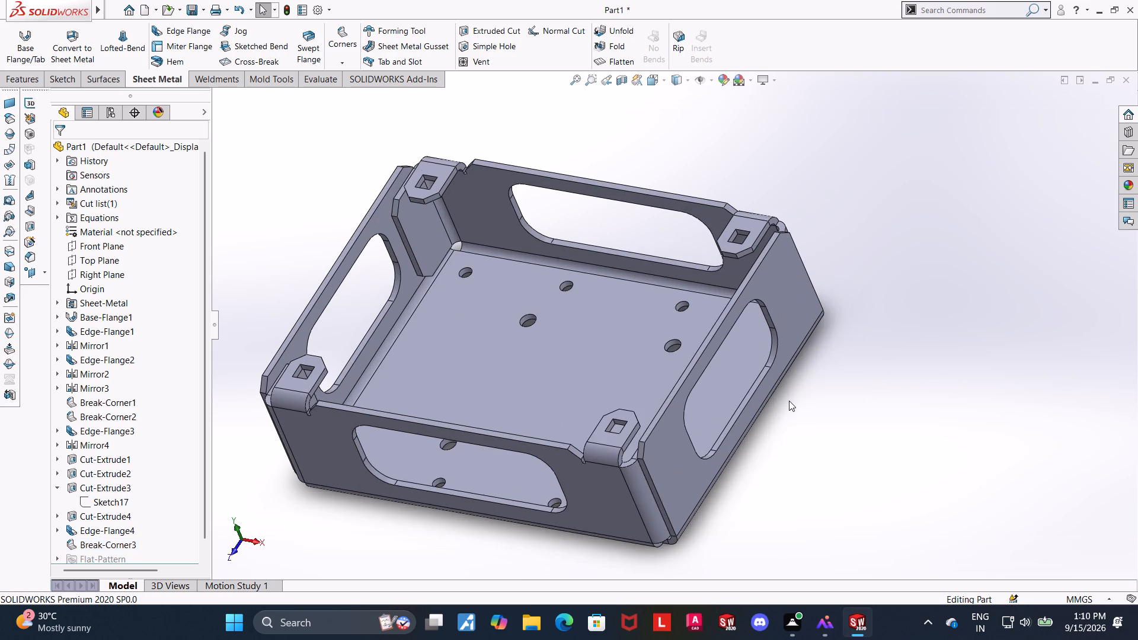
{"action": "scroll", "coordinate": [789, 401], "scroll_direction": "up", "scroll_amount": 3}
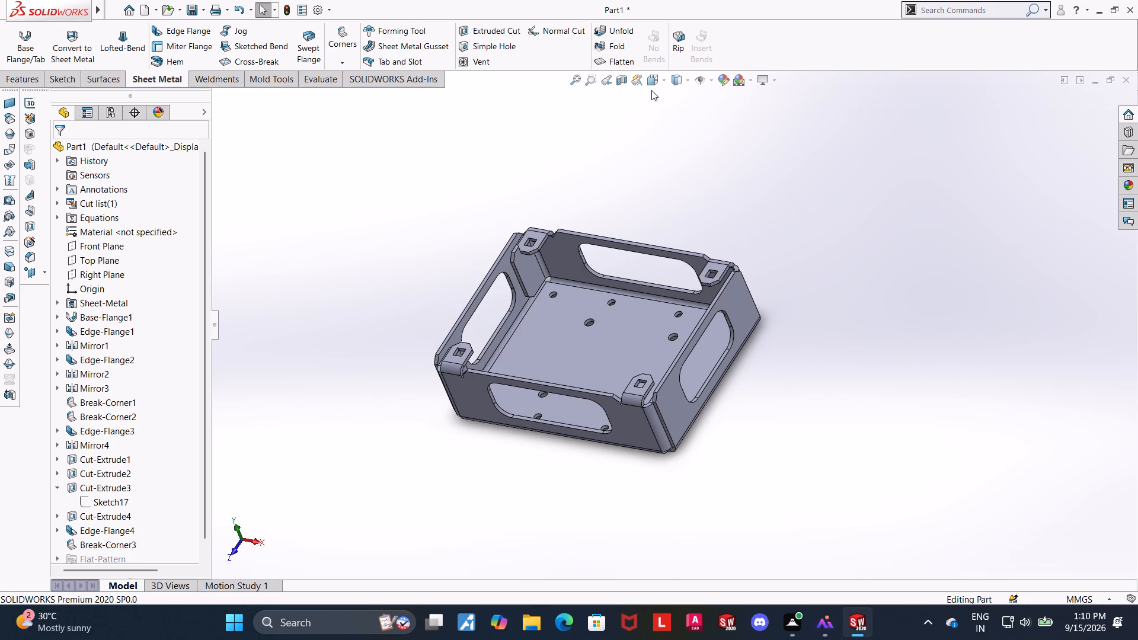
Inspect the box's flat pattern from the top view and at an angle, and return it to the folded state.
{"action": "left_click", "coordinate": [654, 84]}
{"action": "left_click", "coordinate": [510, 325]}
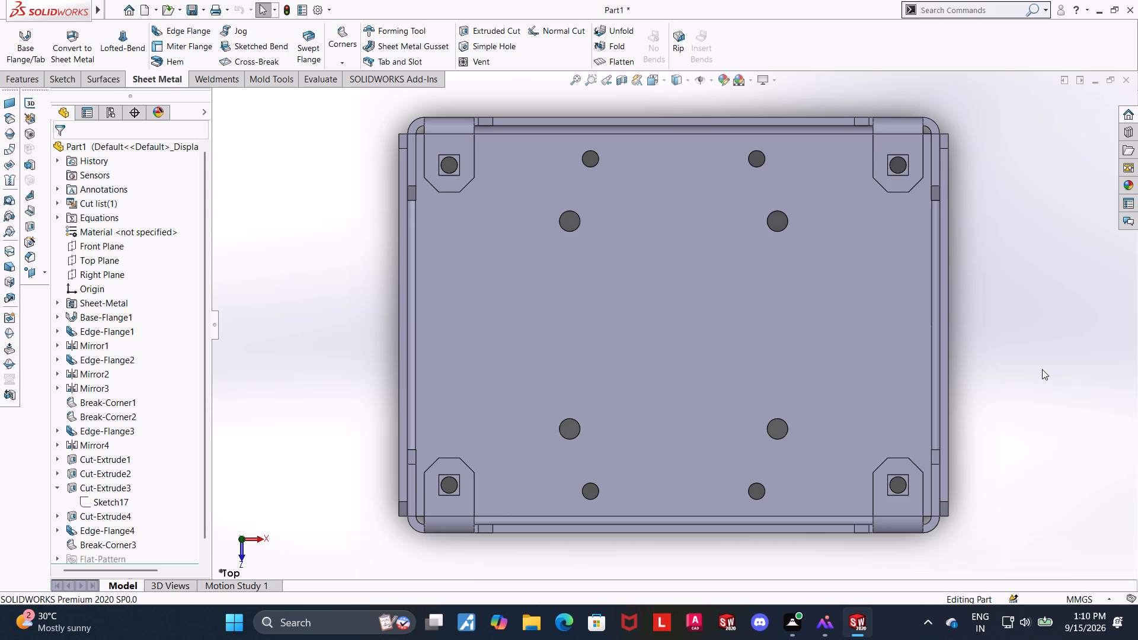
{"action": "left_click", "coordinate": [625, 57]}
{"action": "scroll", "coordinate": [736, 242], "scroll_direction": "up", "scroll_amount": 4}
{"action": "left_click", "coordinate": [975, 311]}
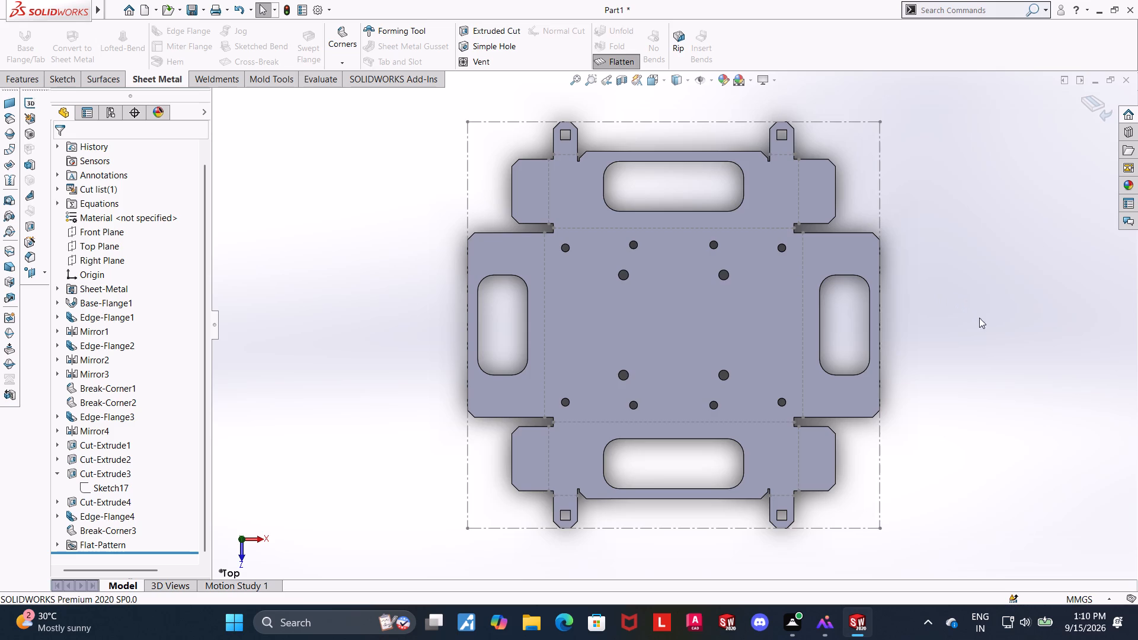
{"action": "middle_click_drag", "start_coordinate": [971, 385], "coordinate": [963, 290]}
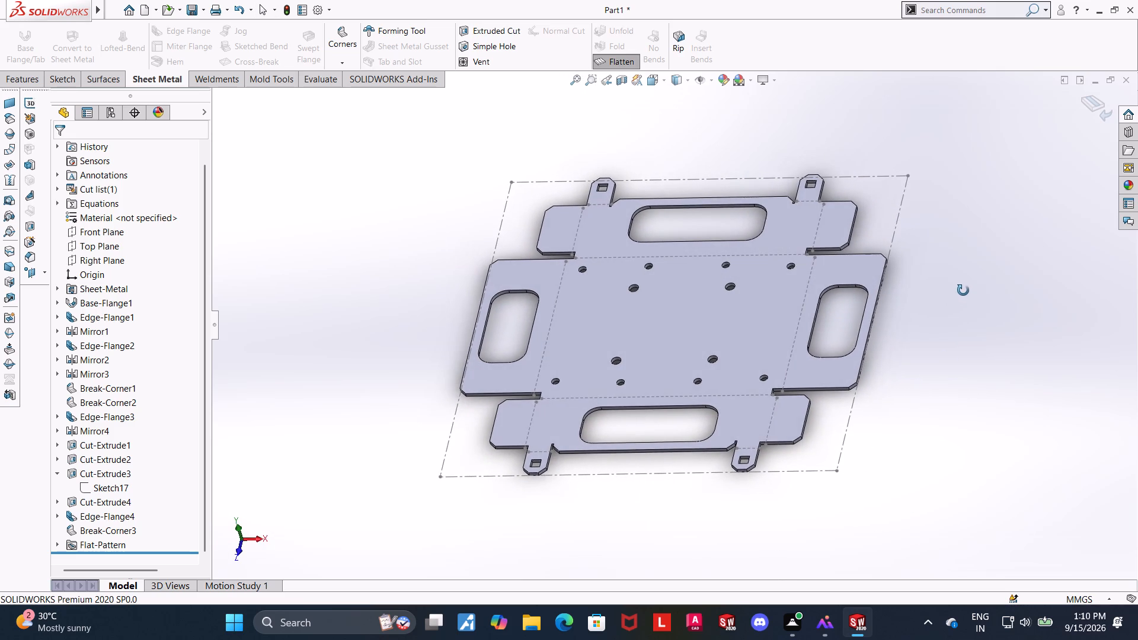
{"action": "middle_click_drag", "start_coordinate": [963, 290], "coordinate": [969, 290]}
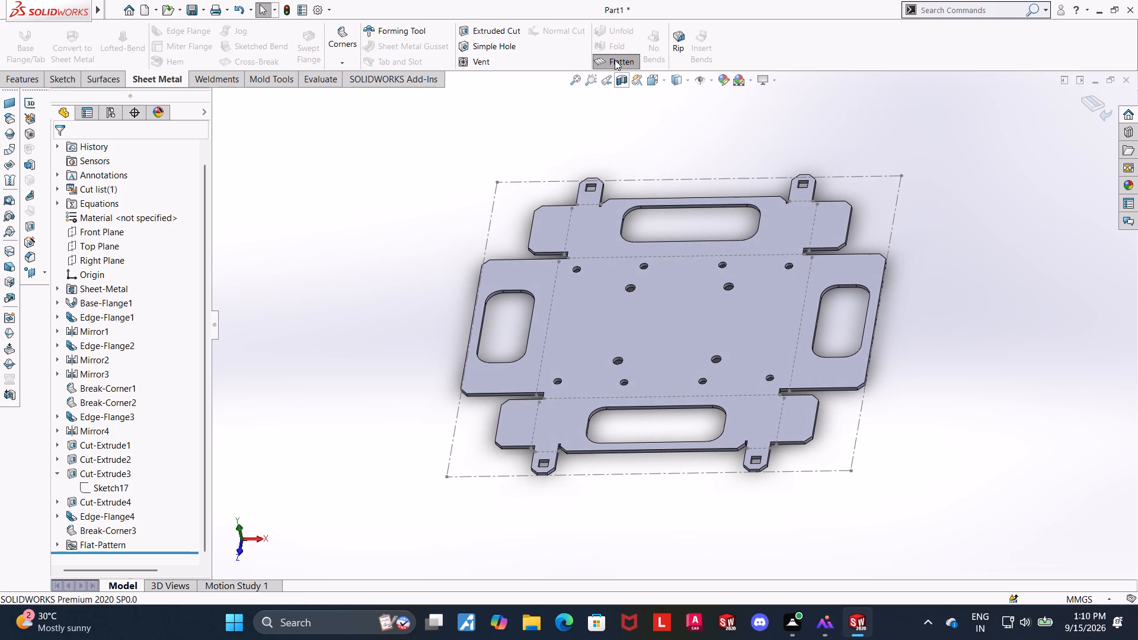
{"action": "left_click", "coordinate": [615, 60]}
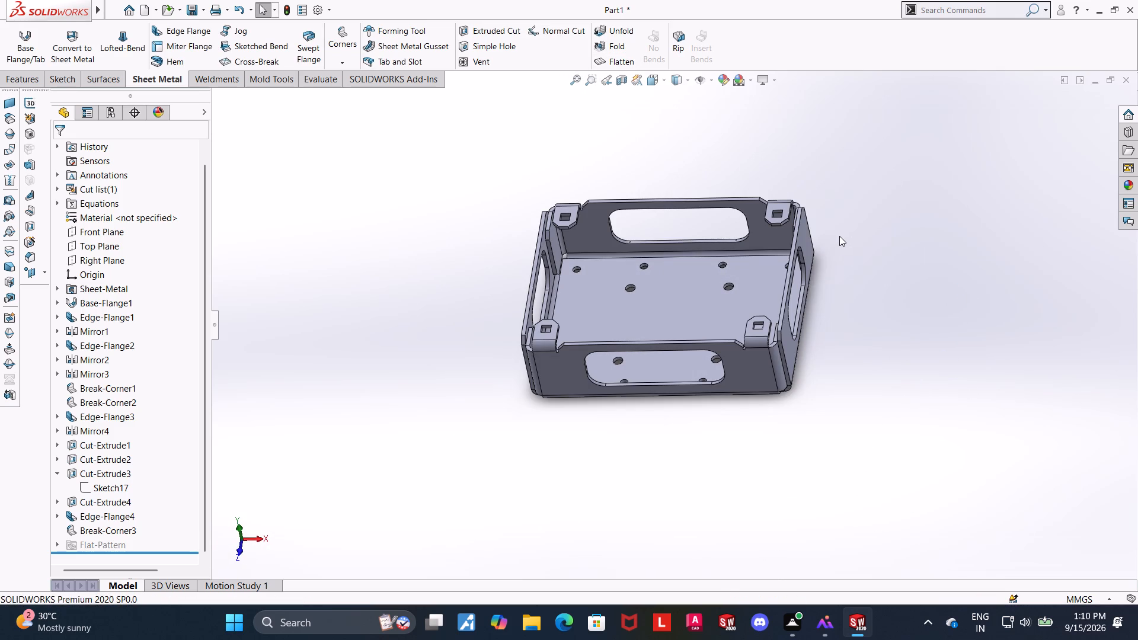
Assign the aluminium alloy 5052-H32 as the part's material.
{"action": "scroll", "coordinate": [840, 236], "scroll_direction": "down", "scroll_amount": 1}
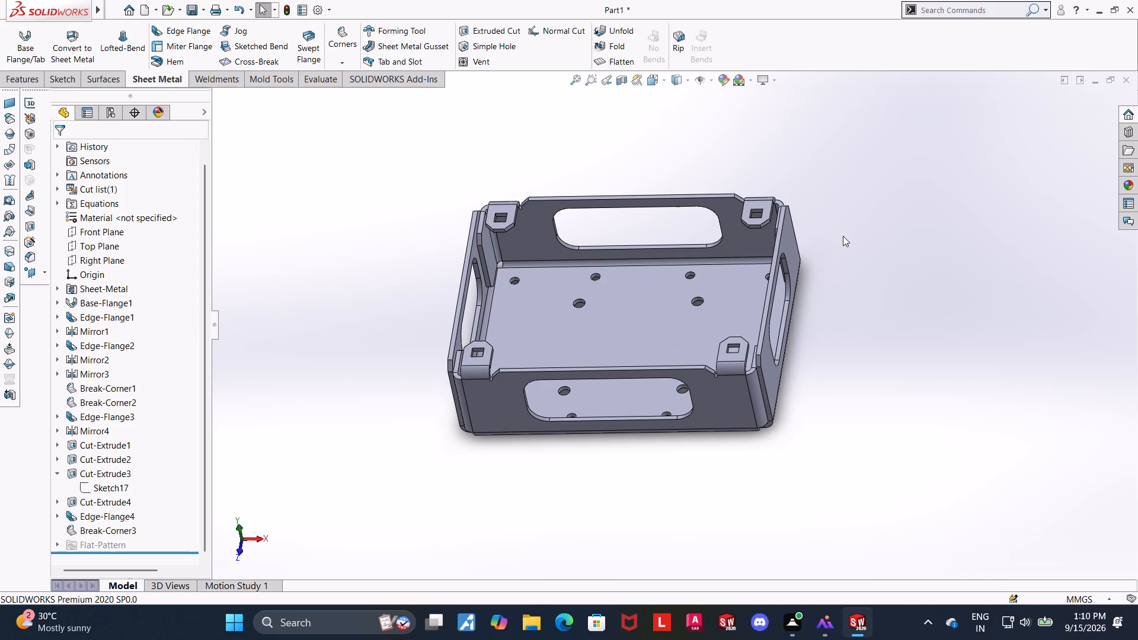
{"action": "scroll", "coordinate": [486, 219], "scroll_direction": "down", "scroll_amount": 3}
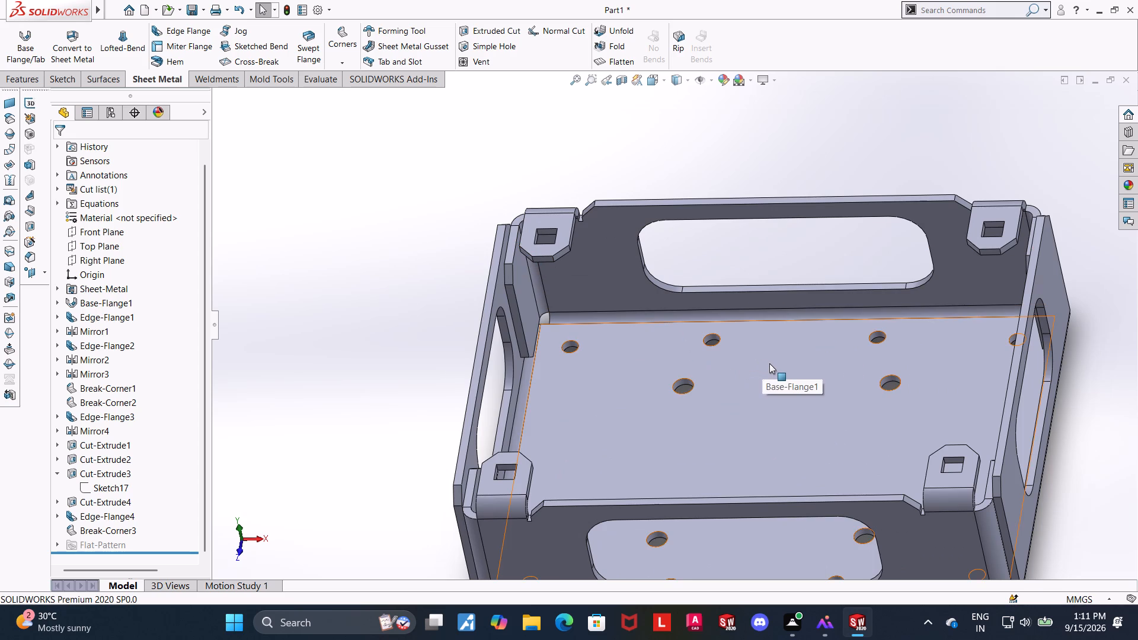
{"action": "scroll", "coordinate": [769, 363], "scroll_direction": "up", "scroll_amount": 2}
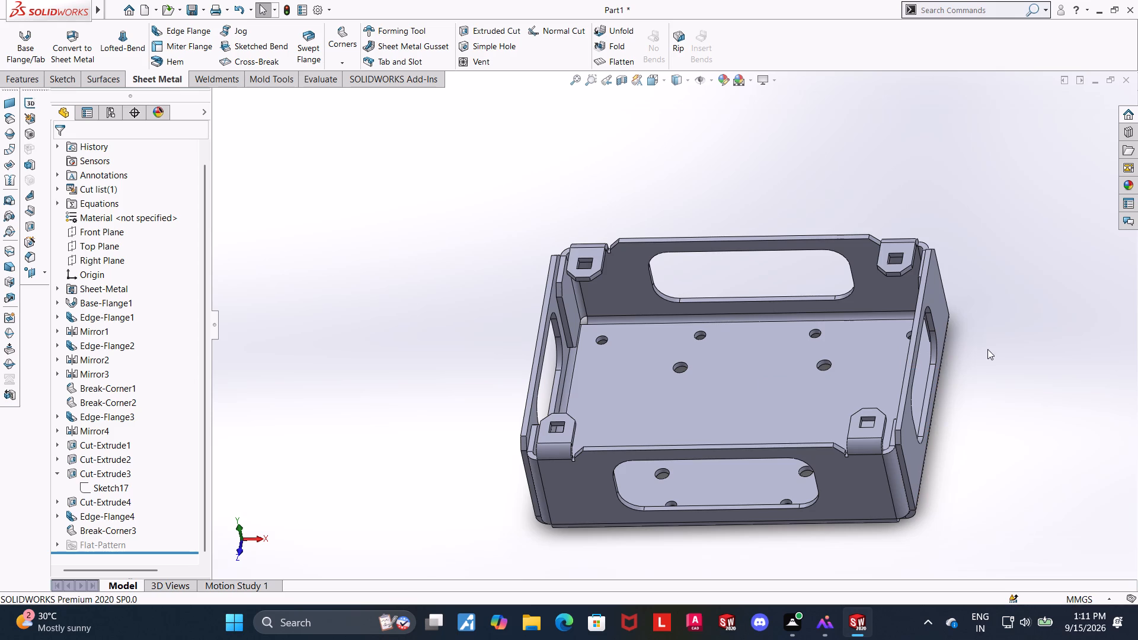
{"action": "left_click", "coordinate": [106, 218]}
{"action": "right_click", "coordinate": [106, 218]}
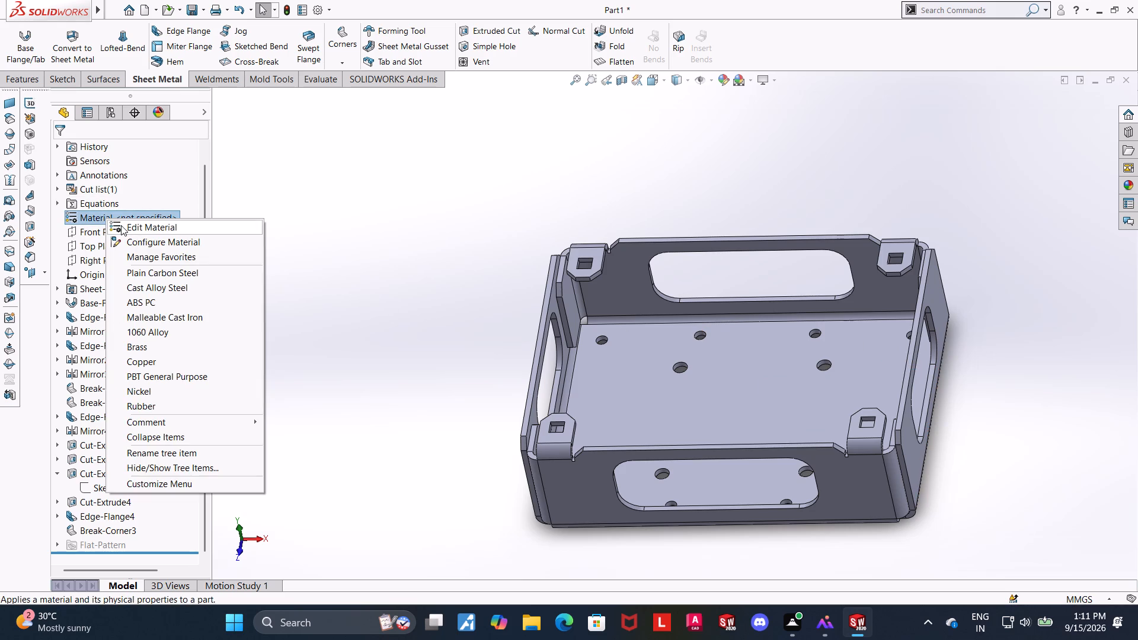
{"action": "left_click", "coordinate": [121, 225]}
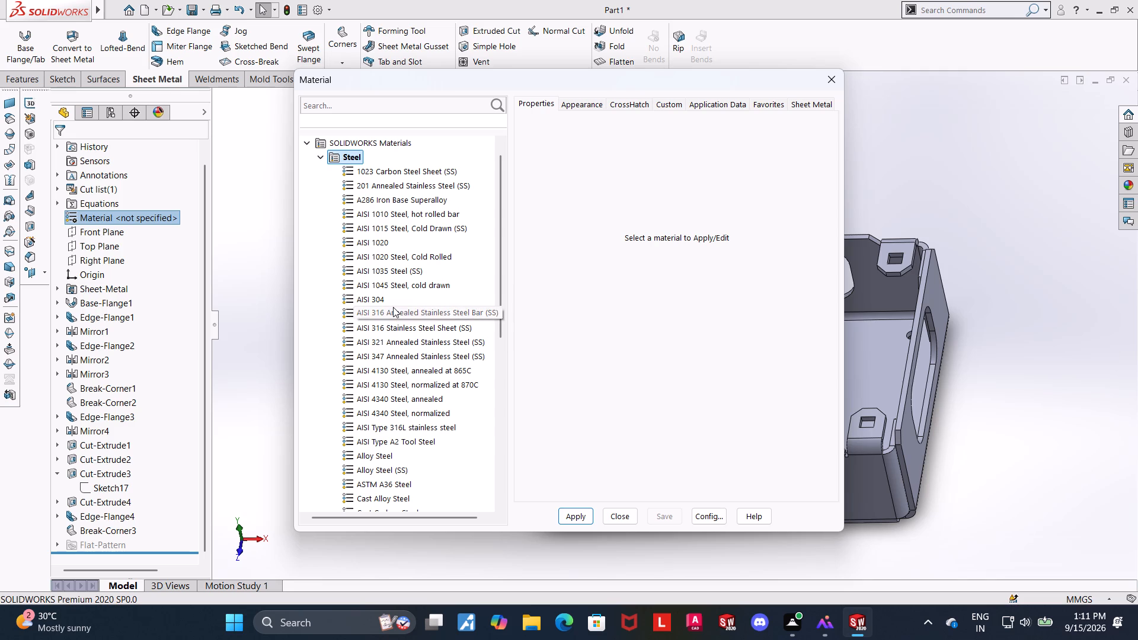
{"action": "scroll", "coordinate": [394, 313], "scroll_direction": "down", "scroll_amount": 2}
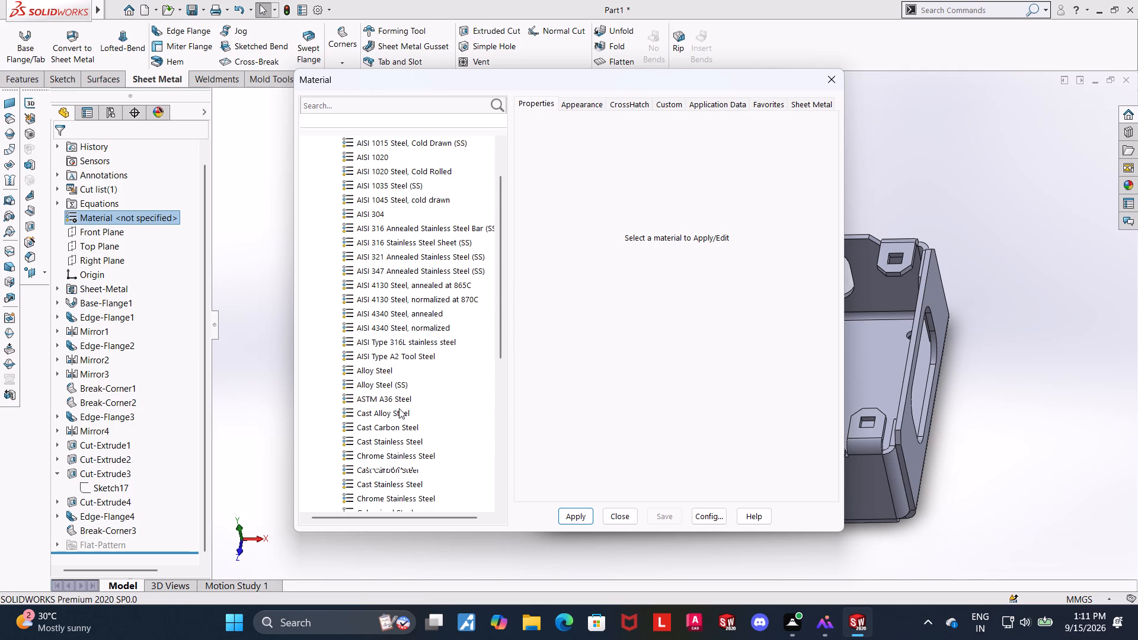
{"action": "scroll", "coordinate": [404, 389], "scroll_direction": "down", "scroll_amount": 4}
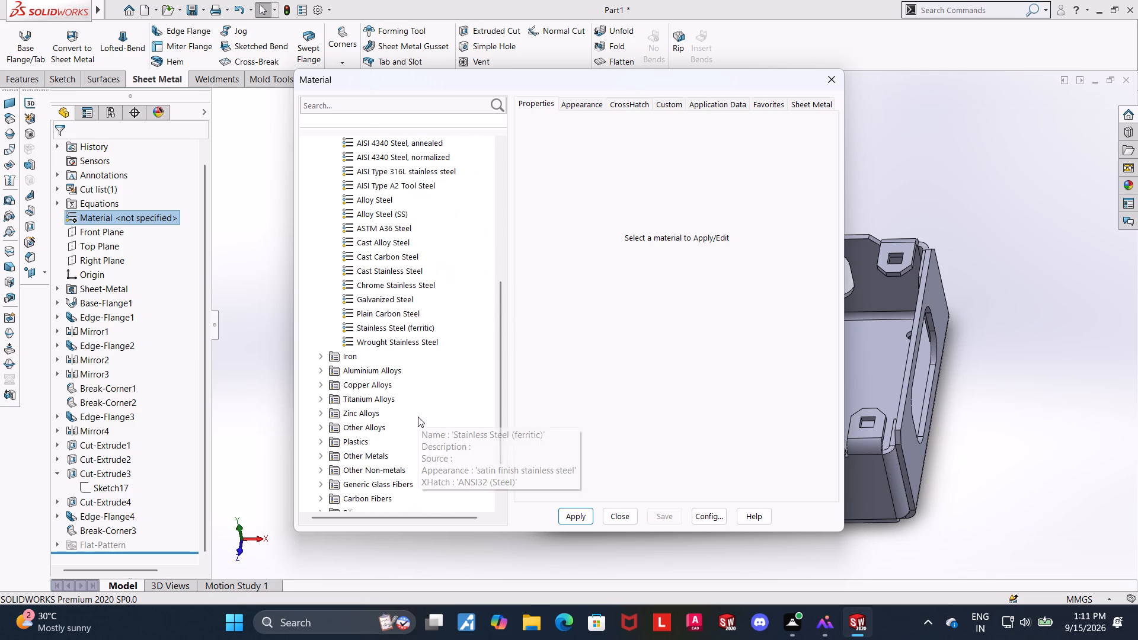
{"action": "left_click", "coordinate": [319, 370]}
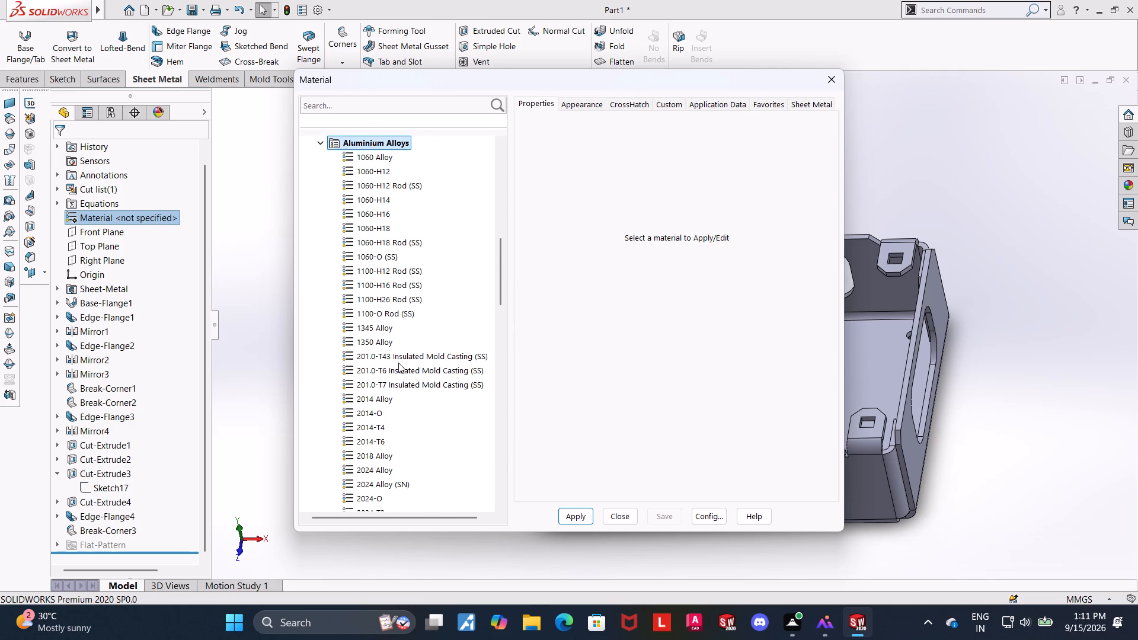
{"action": "scroll", "coordinate": [398, 363], "scroll_direction": "up", "scroll_amount": 1}
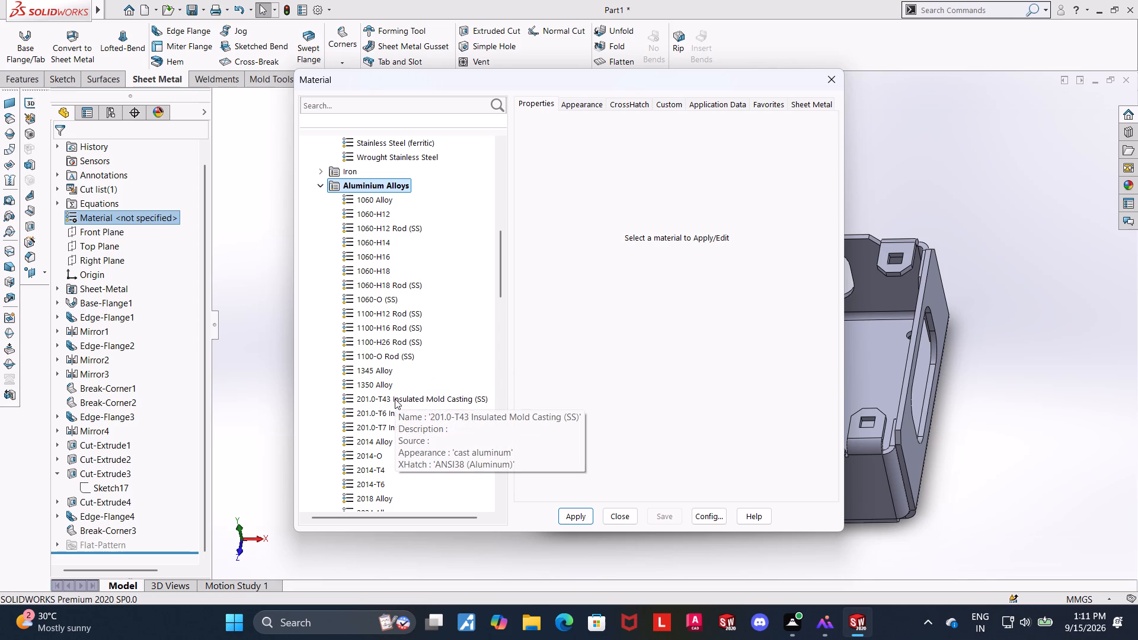
{"action": "scroll", "coordinate": [397, 428], "scroll_direction": "down", "scroll_amount": 3}
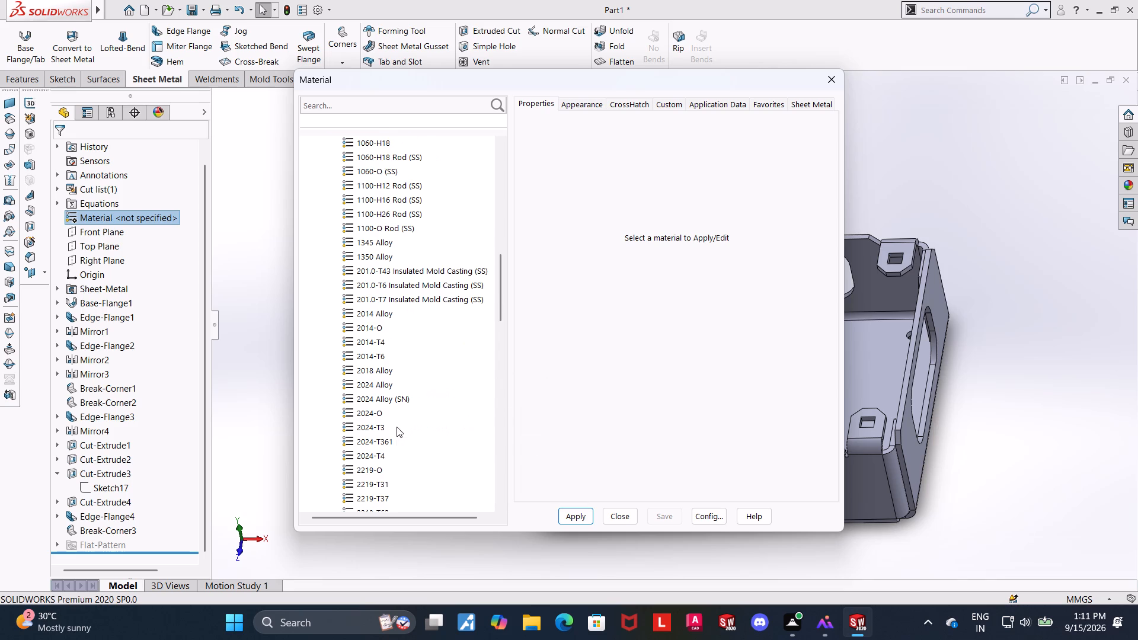
{"action": "scroll", "coordinate": [415, 409], "scroll_direction": "up", "scroll_amount": 3}
{"action": "scroll", "coordinate": [415, 409], "scroll_direction": "down", "scroll_amount": 8}
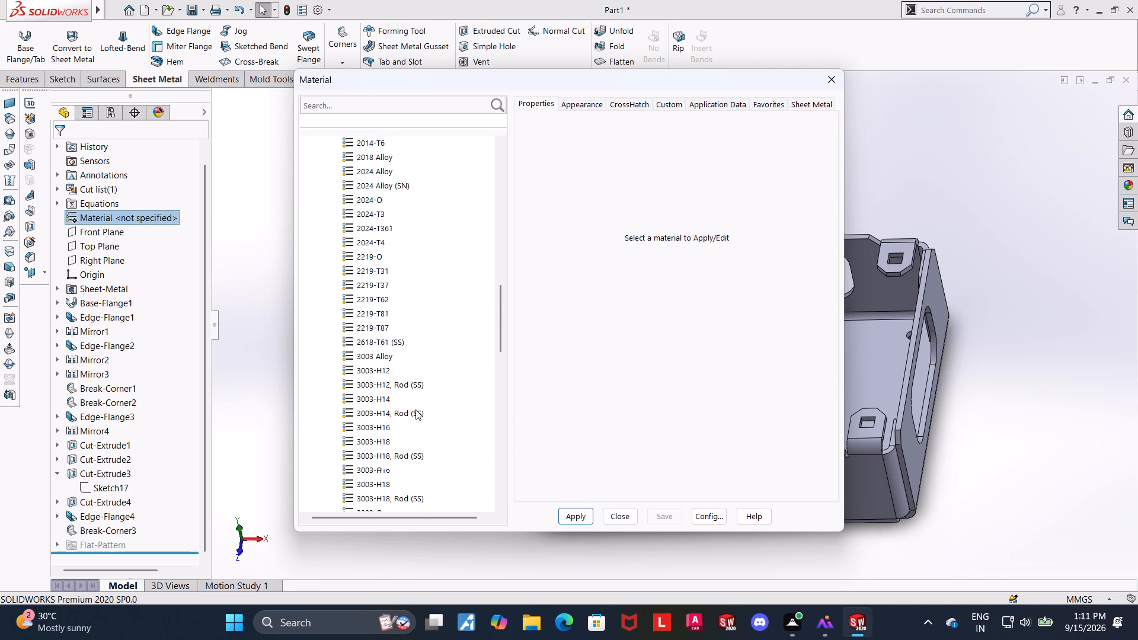
{"action": "scroll", "coordinate": [415, 409], "scroll_direction": "down", "scroll_amount": 5}
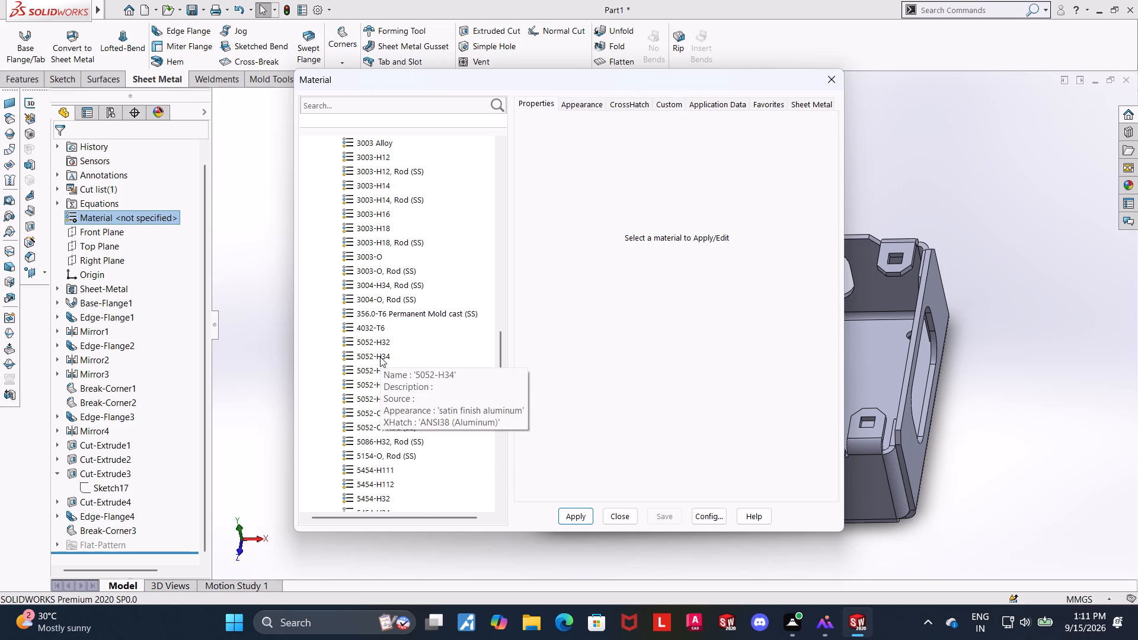
{"action": "left_click", "coordinate": [379, 342]}
{"action": "left_click", "coordinate": [581, 512]}
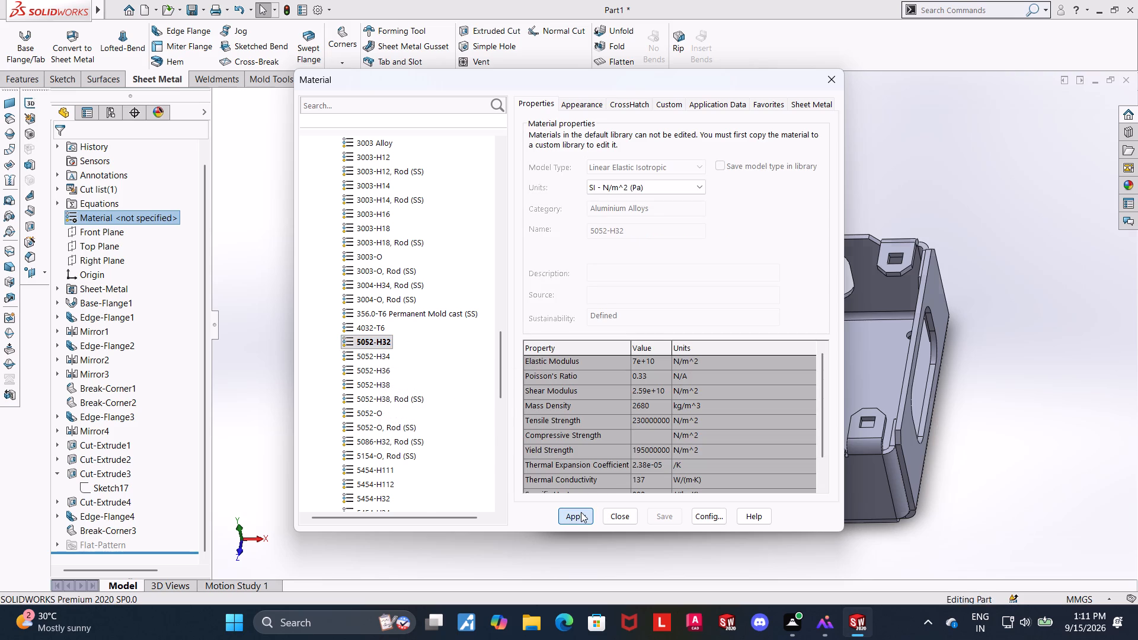
{"action": "left_click", "coordinate": [578, 516]}
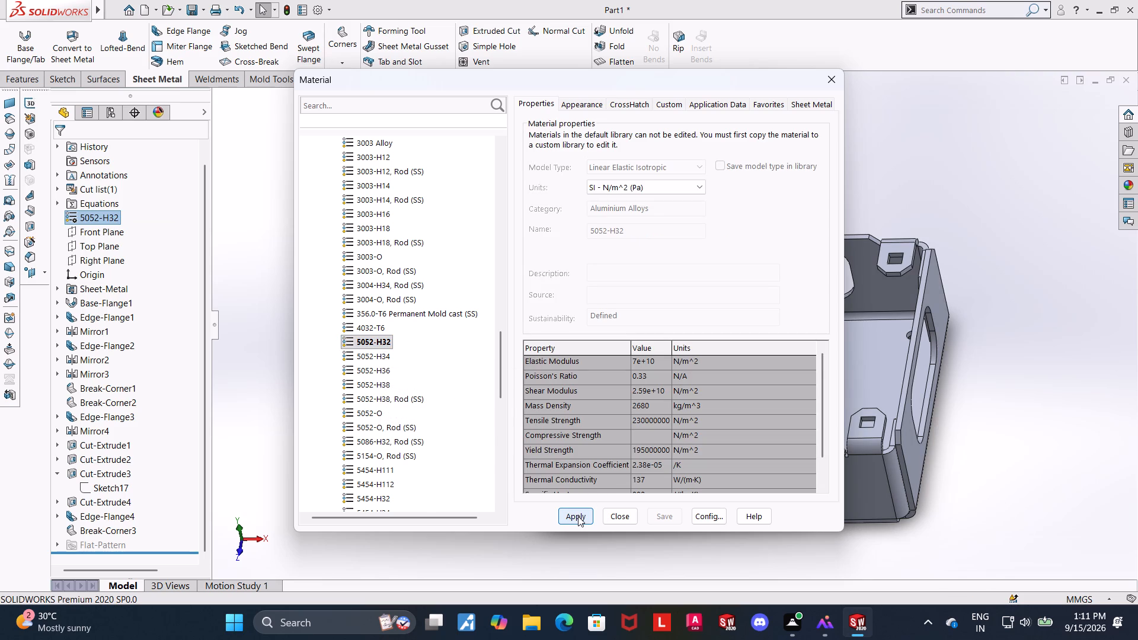
{"action": "triple_click", "coordinate": [578, 516]}
{"action": "left_click", "coordinate": [623, 516]}
{"action": "left_click", "coordinate": [989, 463]}
Examine the box's walls, tabs and corner areas up close from several angles.
{"action": "middle_click_drag", "start_coordinate": [971, 458], "coordinate": [958, 461]}
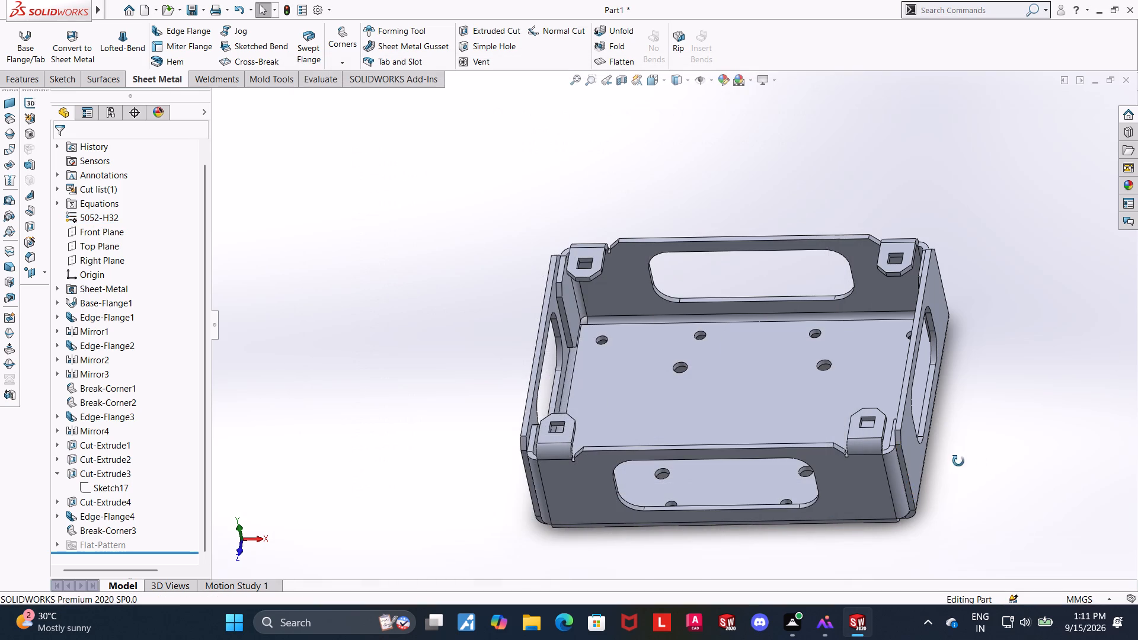
{"action": "middle_click_drag", "start_coordinate": [958, 461], "coordinate": [958, 471]}
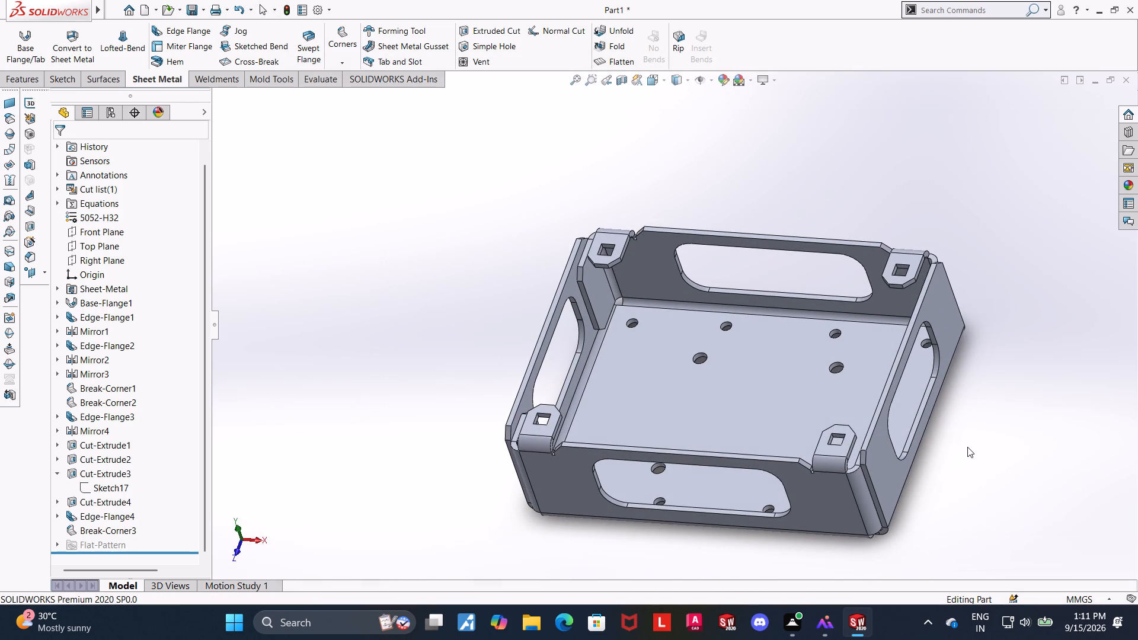
{"action": "scroll", "coordinate": [1041, 437], "scroll_direction": "up", "scroll_amount": 3}
{"action": "scroll", "coordinate": [771, 297], "scroll_direction": "down", "scroll_amount": 5}
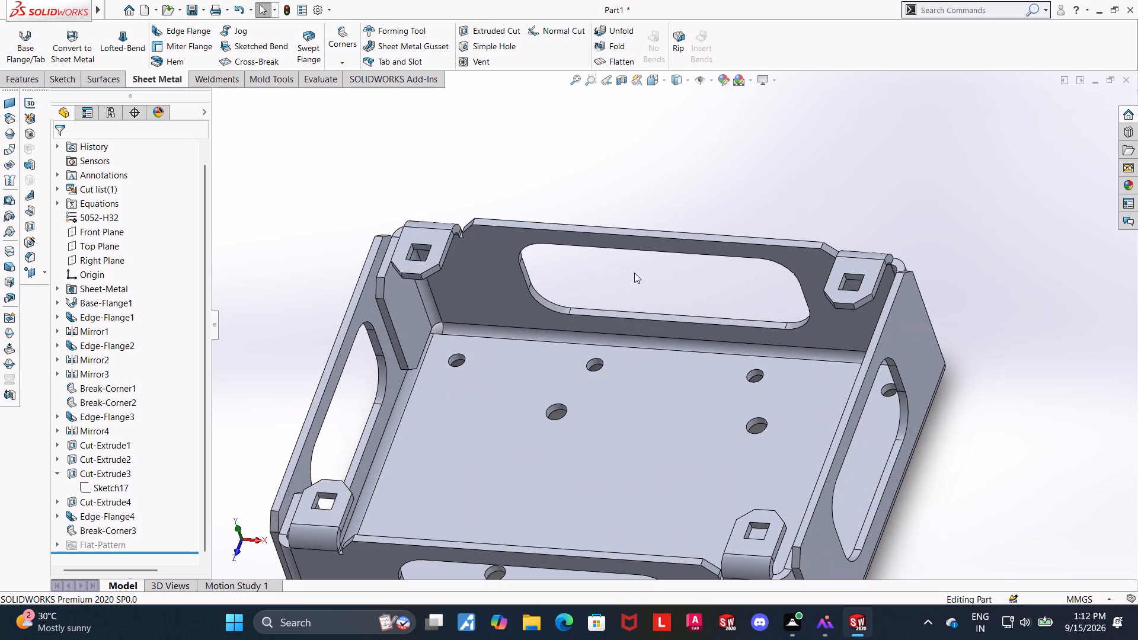
{"action": "middle_click_drag", "start_coordinate": [546, 170], "coordinate": [560, 119]}
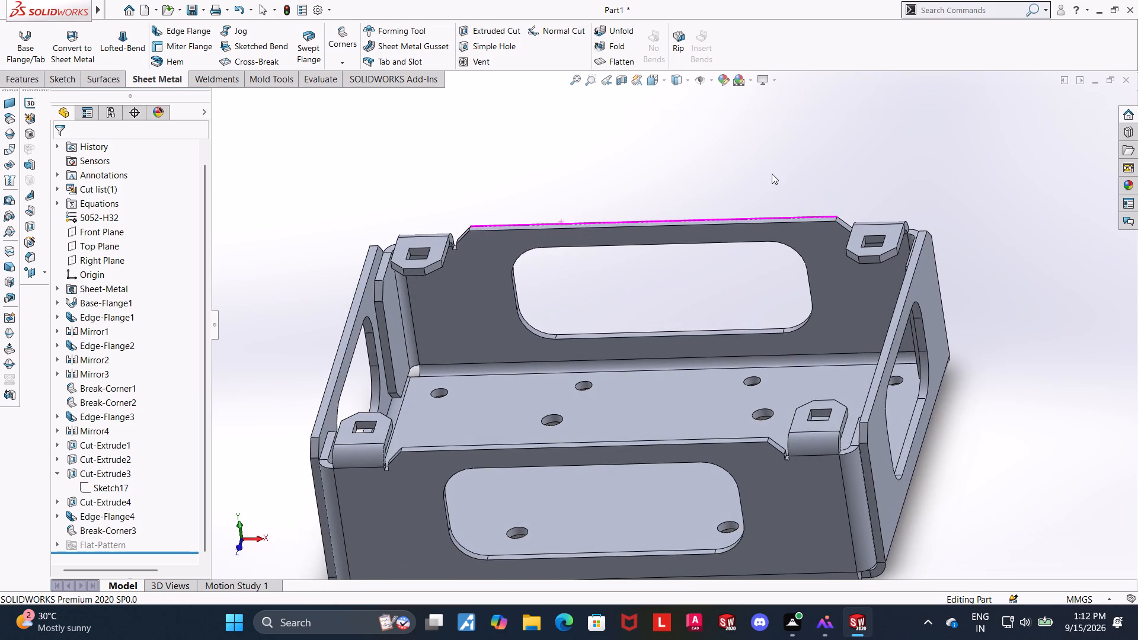
{"action": "scroll", "coordinate": [779, 182], "scroll_direction": "down", "scroll_amount": 3}
{"action": "middle_click_drag", "start_coordinate": [907, 224], "coordinate": [929, 156]}
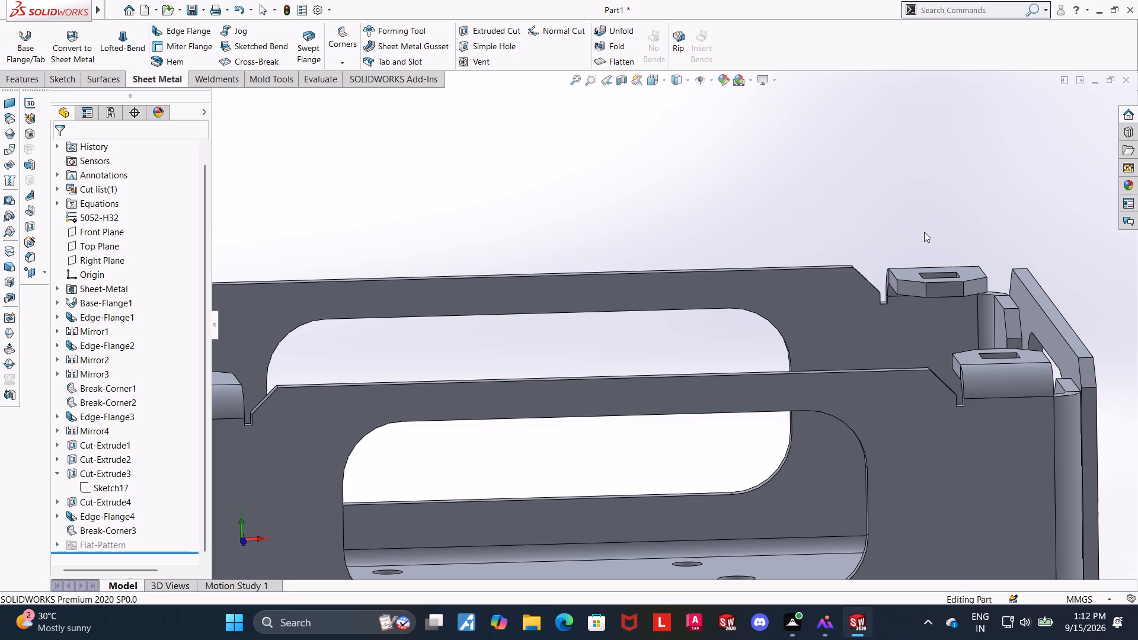
{"action": "scroll", "coordinate": [652, 204], "scroll_direction": "up", "scroll_amount": 4}
{"action": "scroll", "coordinate": [443, 191], "scroll_direction": "down", "scroll_amount": 4}
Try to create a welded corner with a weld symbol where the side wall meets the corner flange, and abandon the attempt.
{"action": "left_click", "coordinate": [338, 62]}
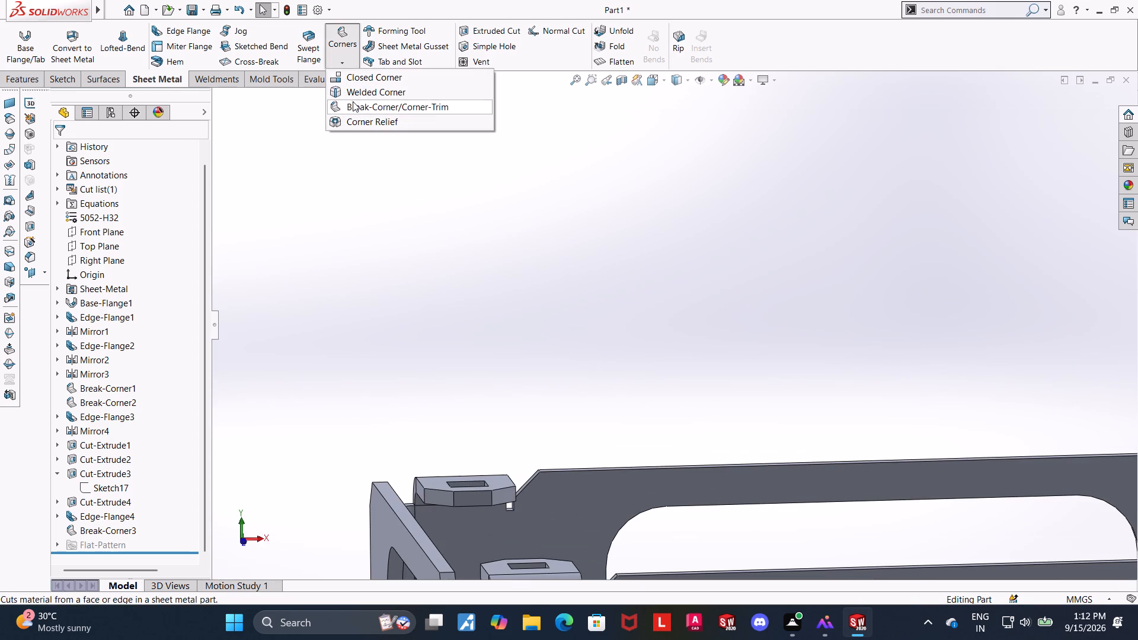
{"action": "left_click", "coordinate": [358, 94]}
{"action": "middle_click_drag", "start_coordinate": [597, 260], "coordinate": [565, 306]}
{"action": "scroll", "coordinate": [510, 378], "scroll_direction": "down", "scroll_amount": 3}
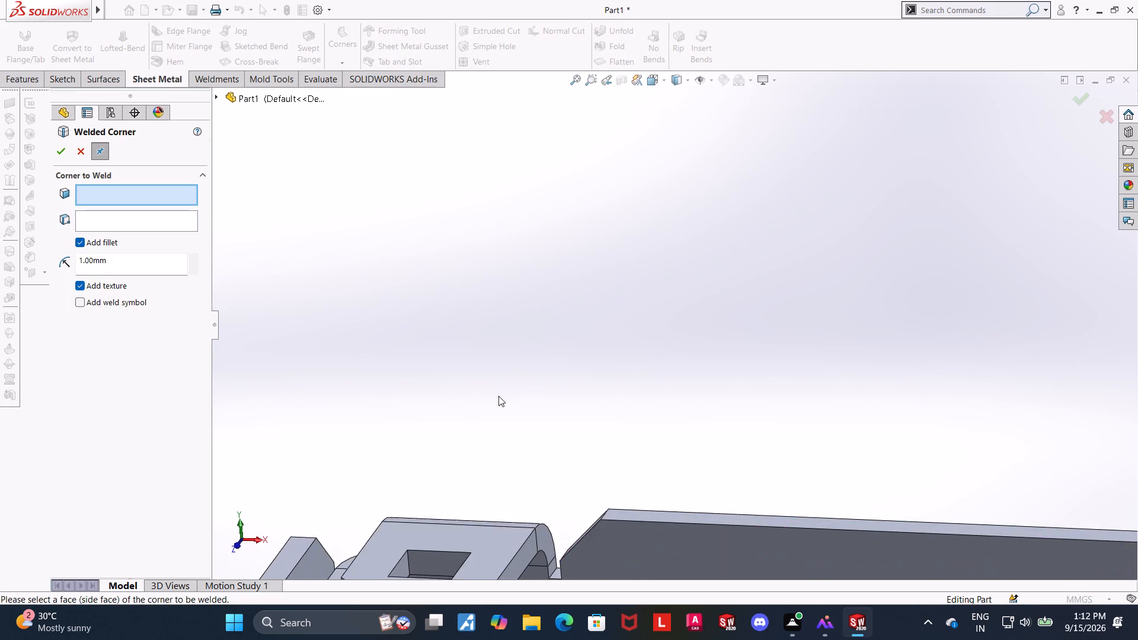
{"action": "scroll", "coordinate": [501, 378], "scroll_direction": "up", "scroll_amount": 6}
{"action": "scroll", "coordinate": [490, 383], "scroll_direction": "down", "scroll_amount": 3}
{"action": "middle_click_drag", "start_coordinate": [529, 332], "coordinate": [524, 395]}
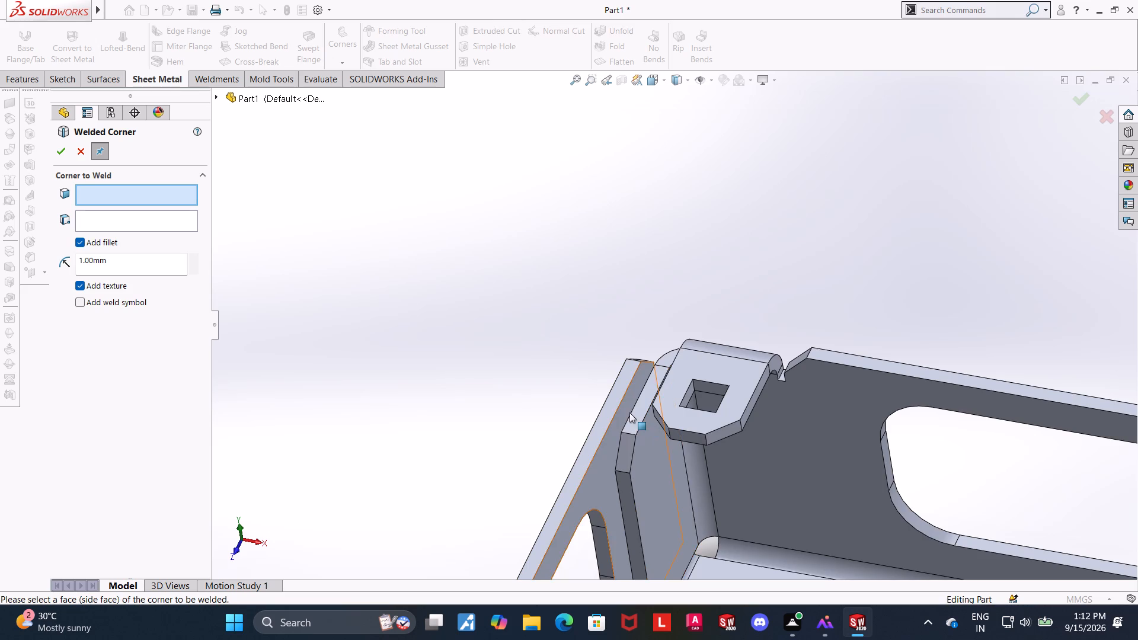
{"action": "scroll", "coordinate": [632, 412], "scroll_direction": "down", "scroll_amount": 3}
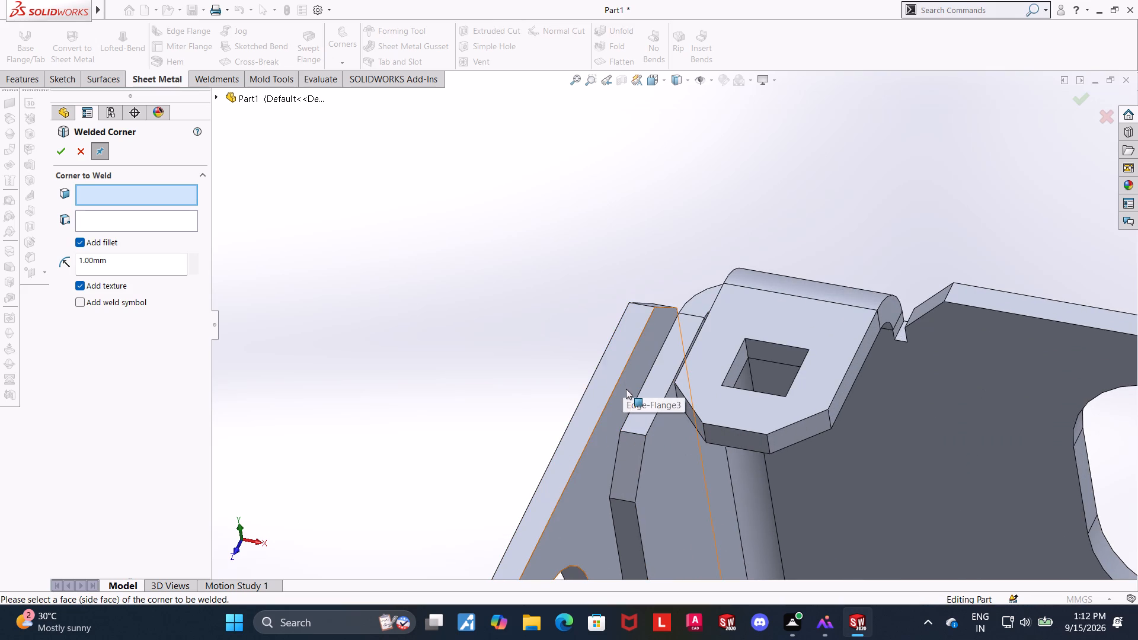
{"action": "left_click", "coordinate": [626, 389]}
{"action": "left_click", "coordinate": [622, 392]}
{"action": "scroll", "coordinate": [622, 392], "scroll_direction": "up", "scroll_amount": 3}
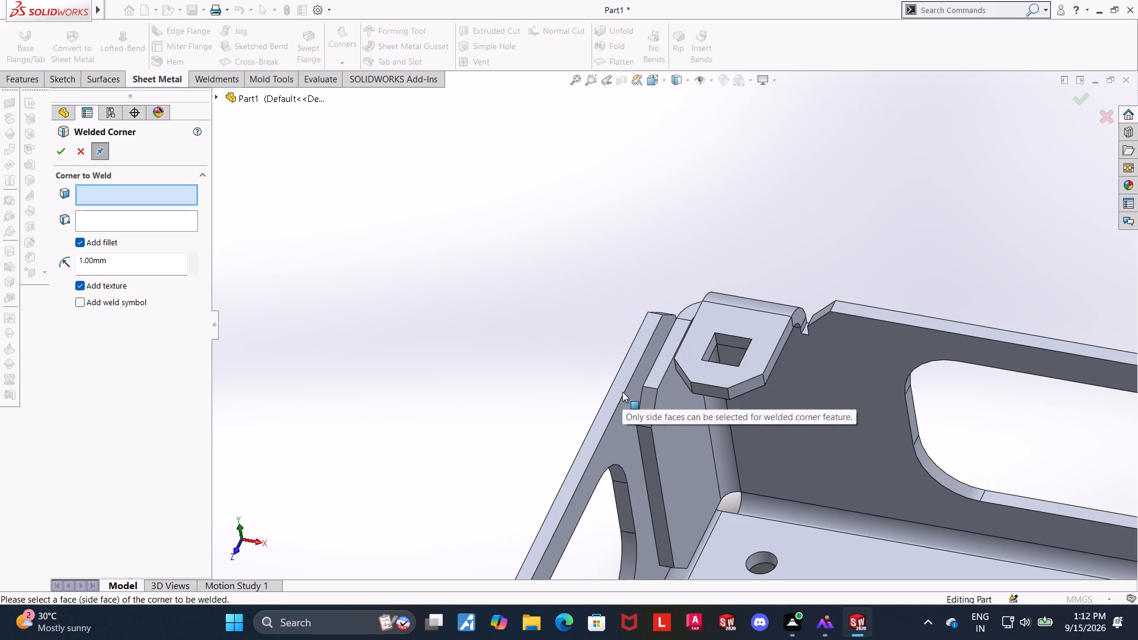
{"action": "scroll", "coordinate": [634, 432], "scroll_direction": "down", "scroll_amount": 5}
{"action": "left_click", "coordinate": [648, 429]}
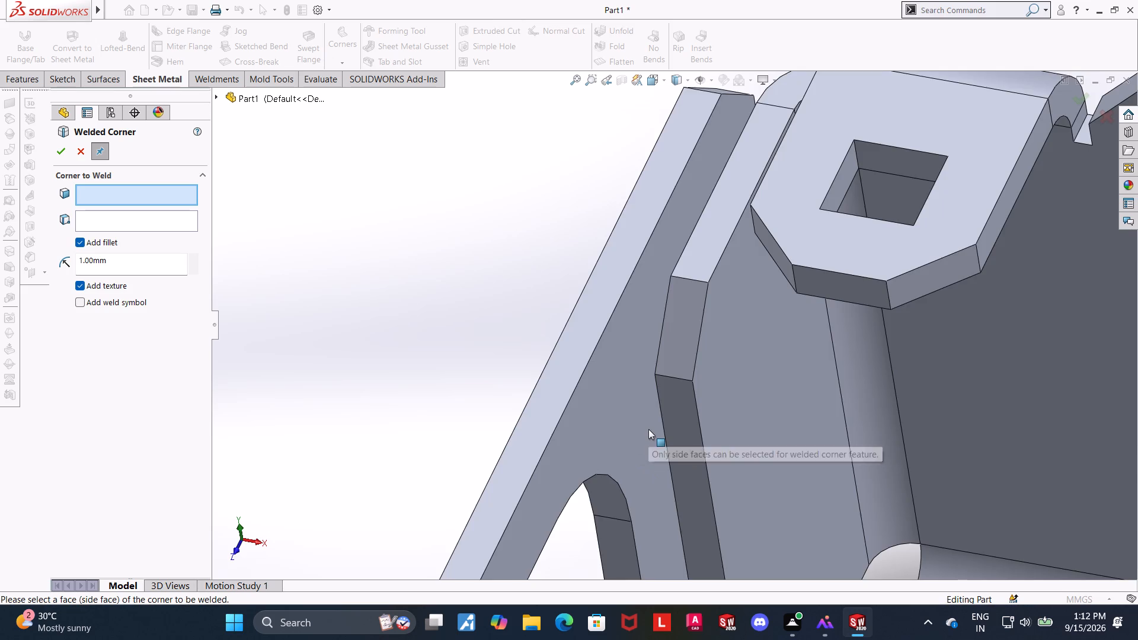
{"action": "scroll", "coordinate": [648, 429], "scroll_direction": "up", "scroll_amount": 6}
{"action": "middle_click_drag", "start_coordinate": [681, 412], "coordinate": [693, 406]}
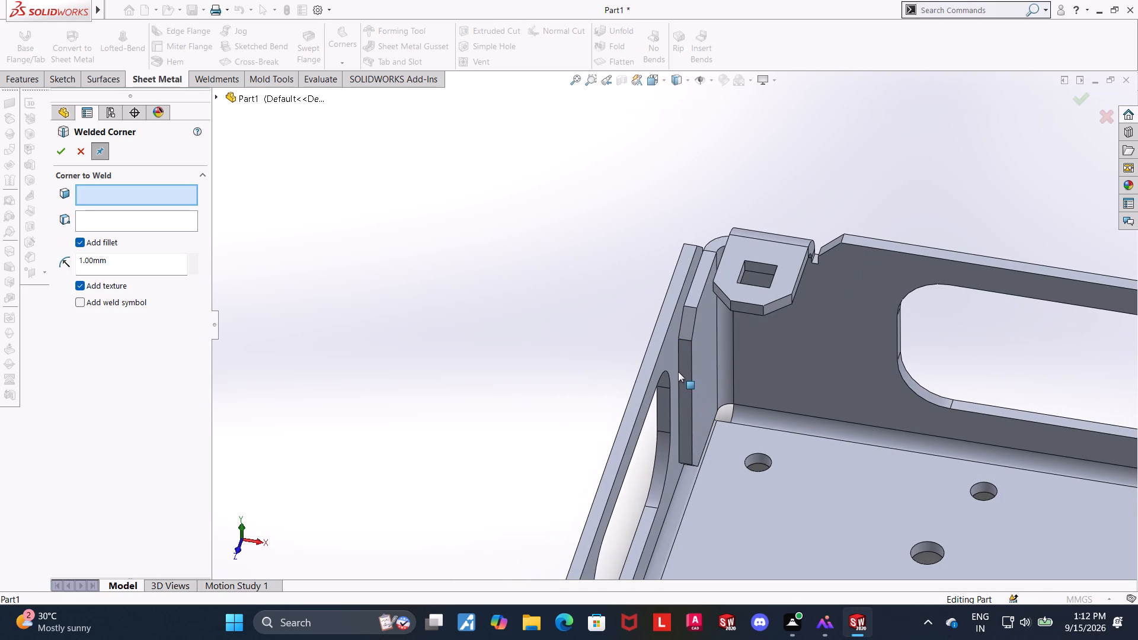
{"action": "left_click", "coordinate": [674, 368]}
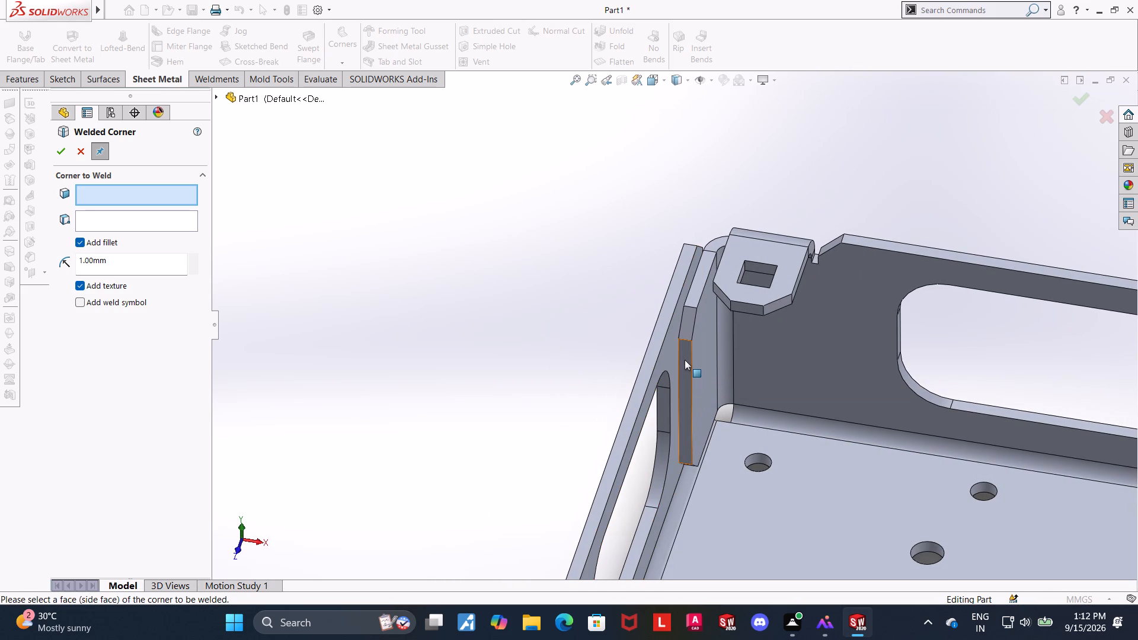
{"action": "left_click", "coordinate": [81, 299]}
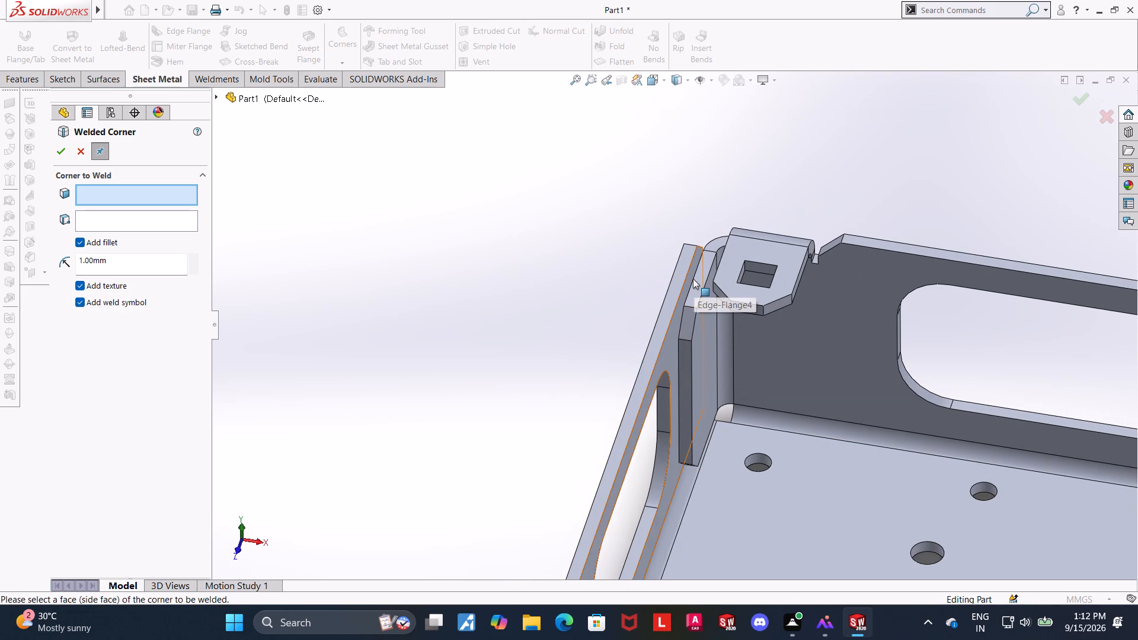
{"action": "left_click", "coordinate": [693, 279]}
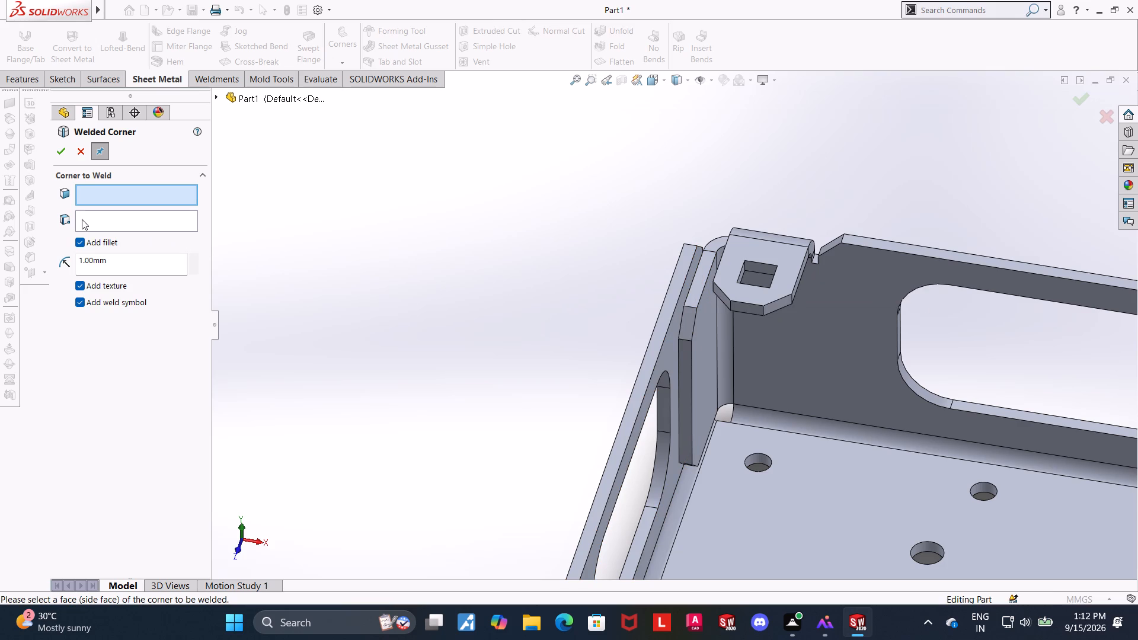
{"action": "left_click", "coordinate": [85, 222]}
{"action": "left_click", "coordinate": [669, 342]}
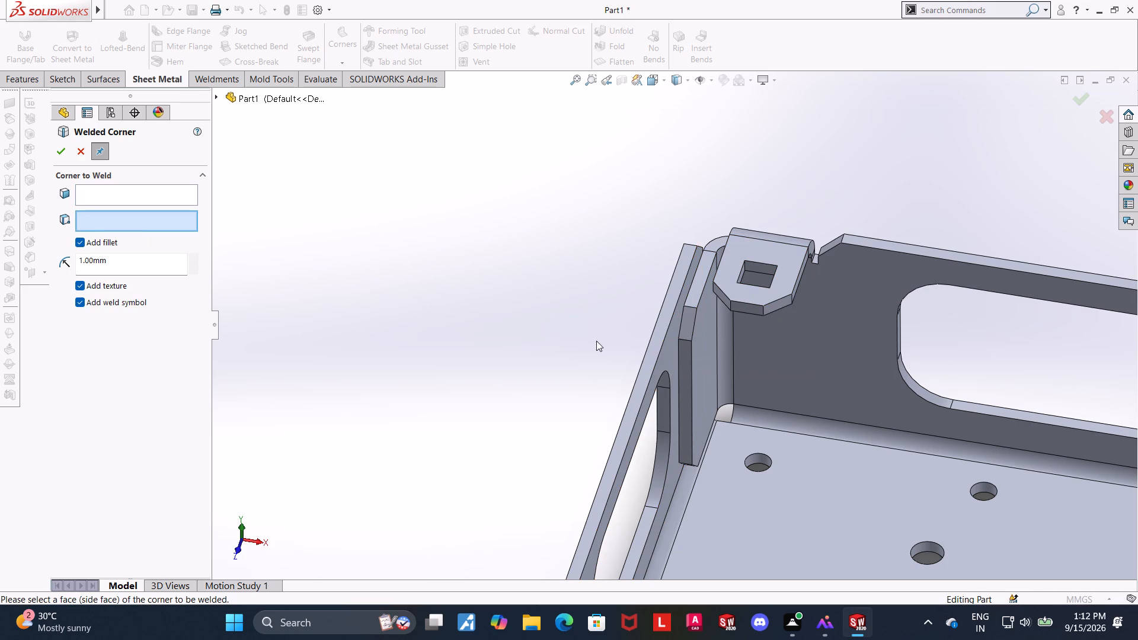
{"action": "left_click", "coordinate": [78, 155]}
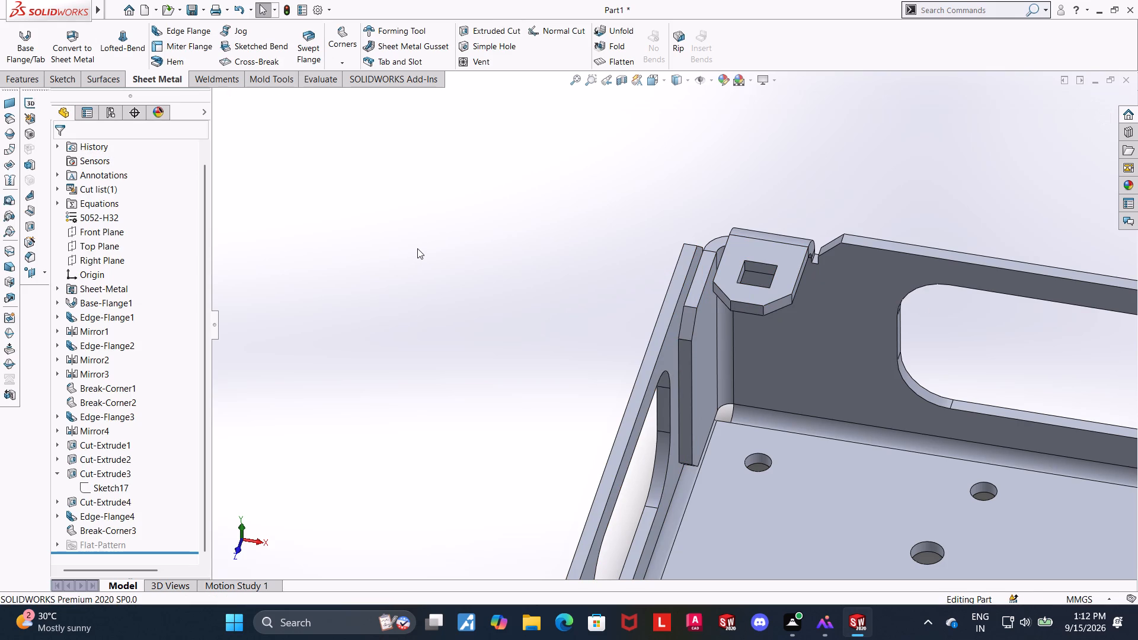
Flatten the box and examine its flat pattern, including a tab with its square hole and relief cuts up close.
{"action": "scroll", "coordinate": [482, 271], "scroll_direction": "up", "scroll_amount": 3}
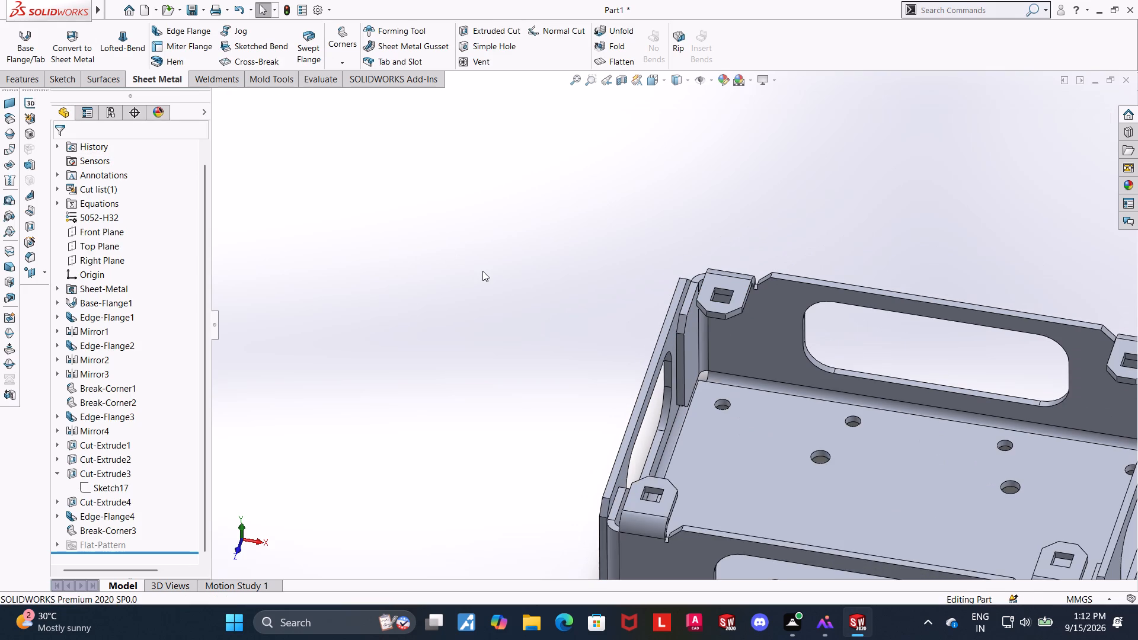
{"action": "left_click", "coordinate": [610, 65]}
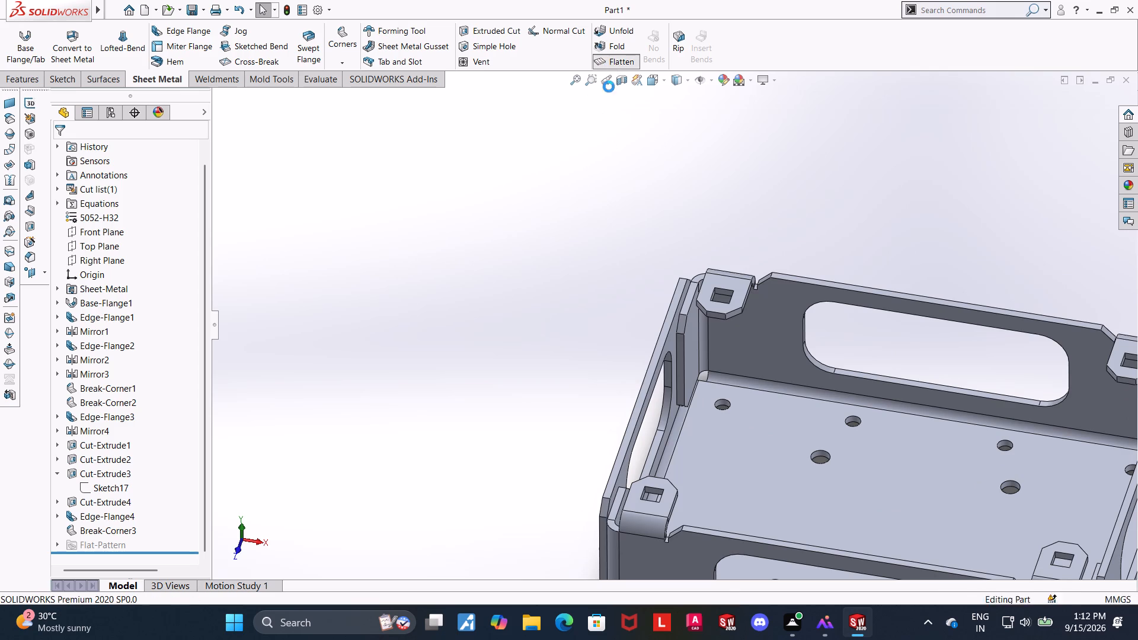
{"action": "scroll", "coordinate": [573, 317], "scroll_direction": "up", "scroll_amount": 6}
{"action": "scroll", "coordinate": [844, 425], "scroll_direction": "up", "scroll_amount": 2}
{"action": "scroll", "coordinate": [854, 424], "scroll_direction": "down", "scroll_amount": 3}
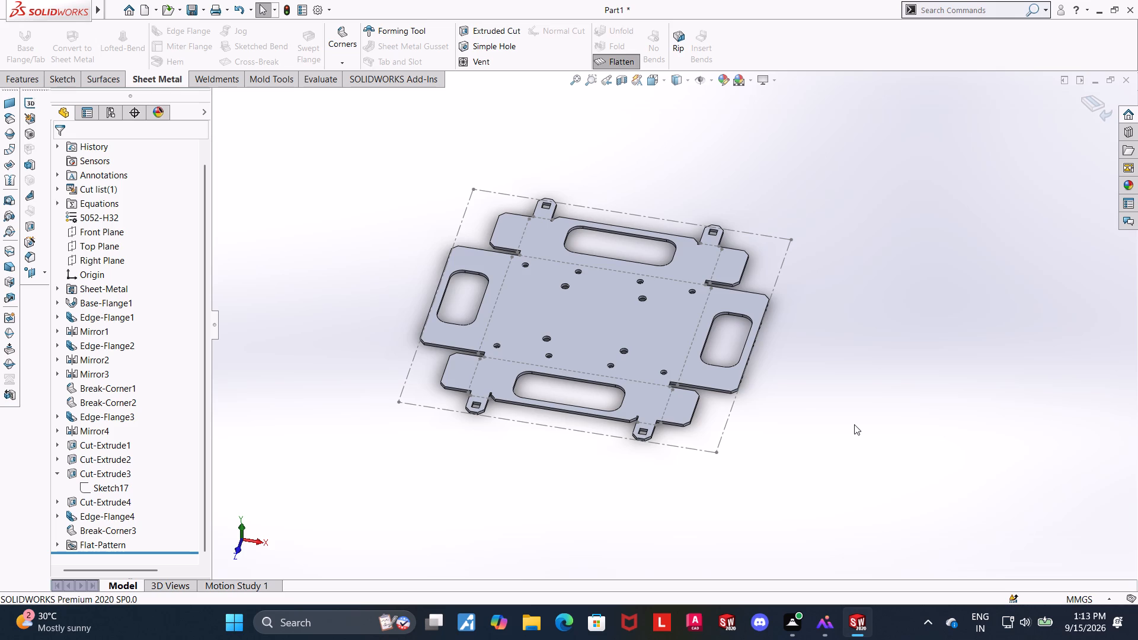
{"action": "scroll", "coordinate": [539, 218], "scroll_direction": "down", "scroll_amount": 1}
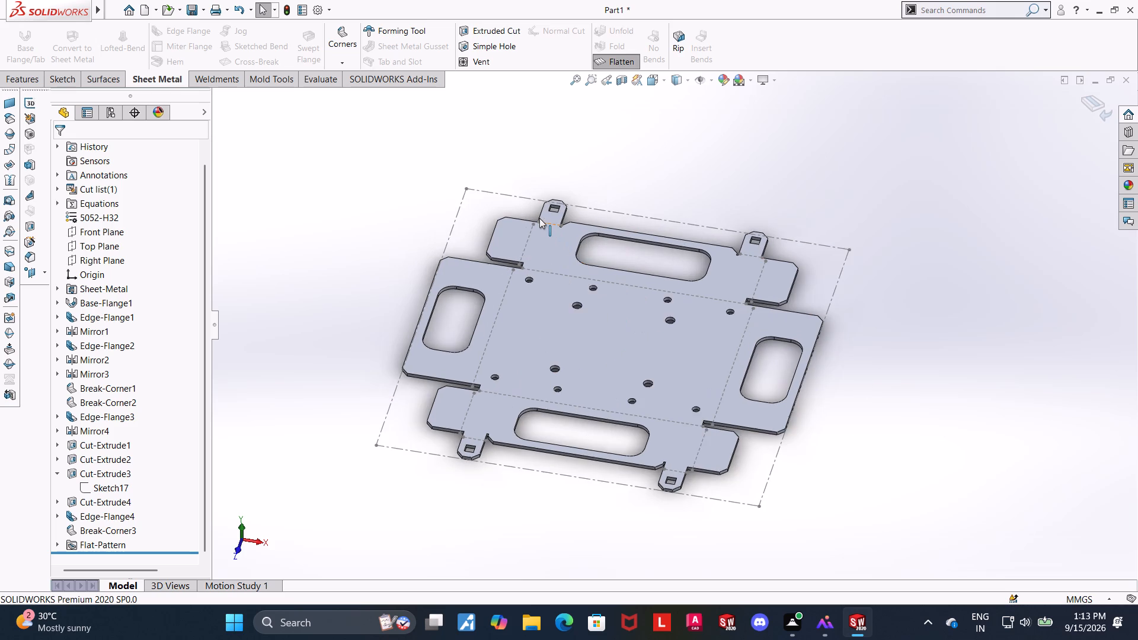
{"action": "scroll", "coordinate": [542, 222], "scroll_direction": "down", "scroll_amount": 7}
{"action": "scroll", "coordinate": [668, 263], "scroll_direction": "down", "scroll_amount": 5}
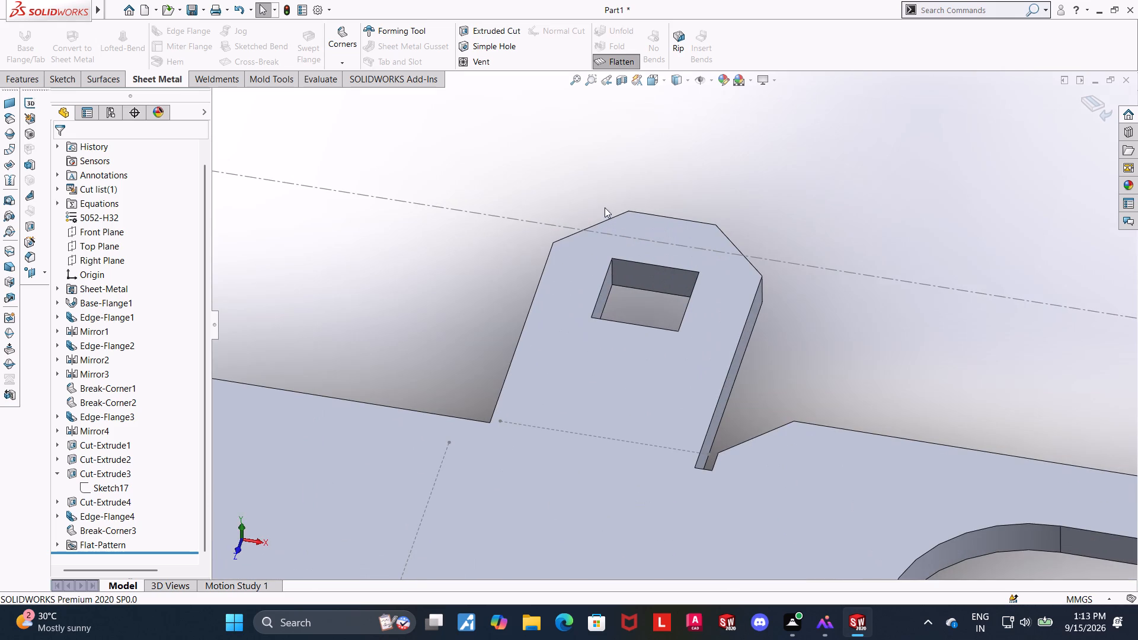
{"action": "middle_click_drag", "start_coordinate": [787, 210], "coordinate": [794, 263]}
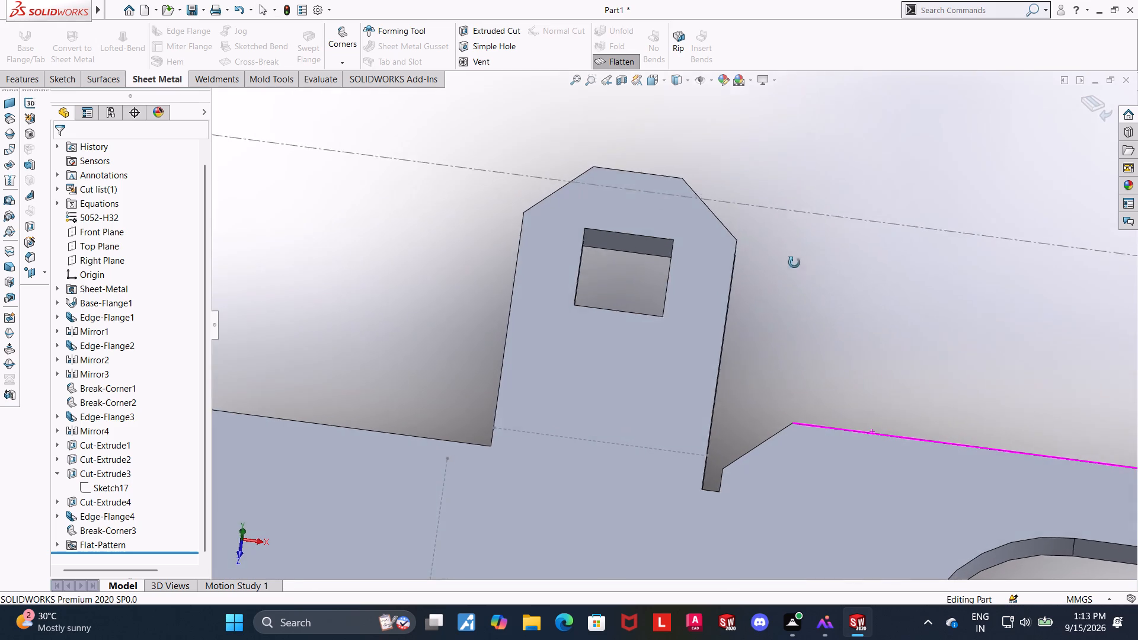
{"action": "middle_click_drag", "start_coordinate": [794, 263], "coordinate": [789, 274]}
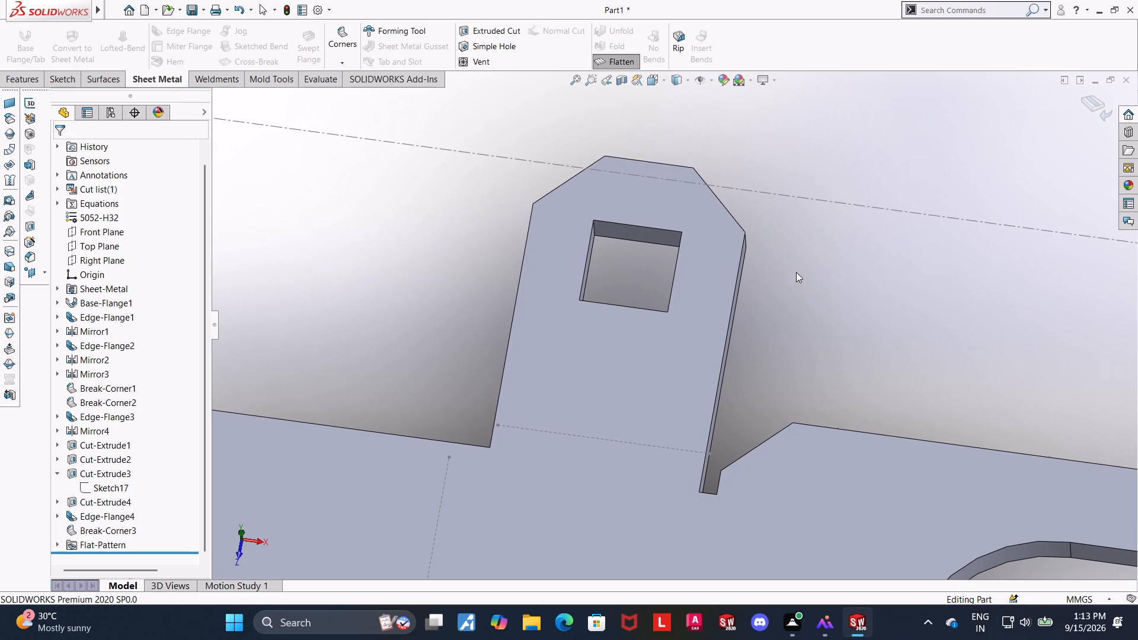
{"action": "scroll", "coordinate": [804, 271], "scroll_direction": "up", "scroll_amount": 9}
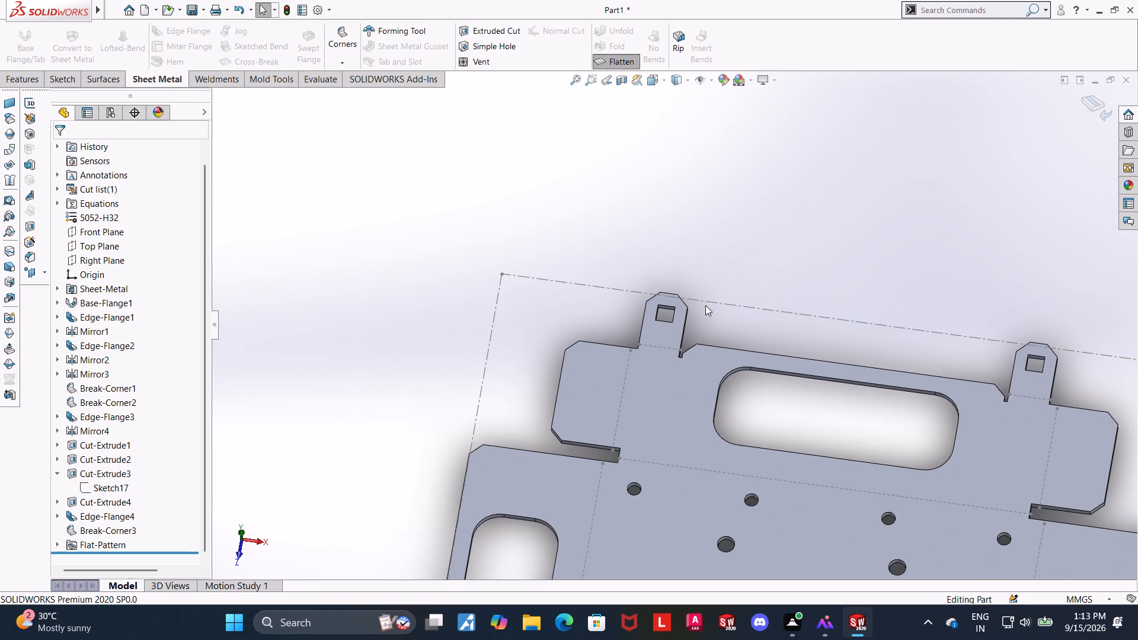
{"action": "scroll", "coordinate": [705, 305], "scroll_direction": "up", "scroll_amount": 12}
{"action": "scroll", "coordinate": [699, 371], "scroll_direction": "down", "scroll_amount": 7}
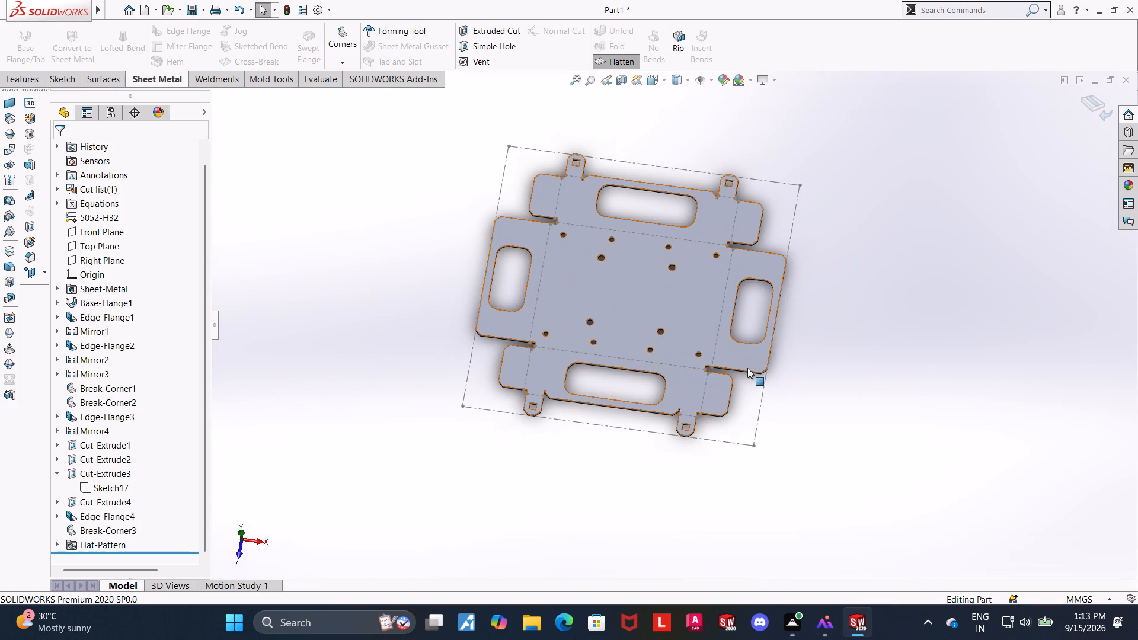
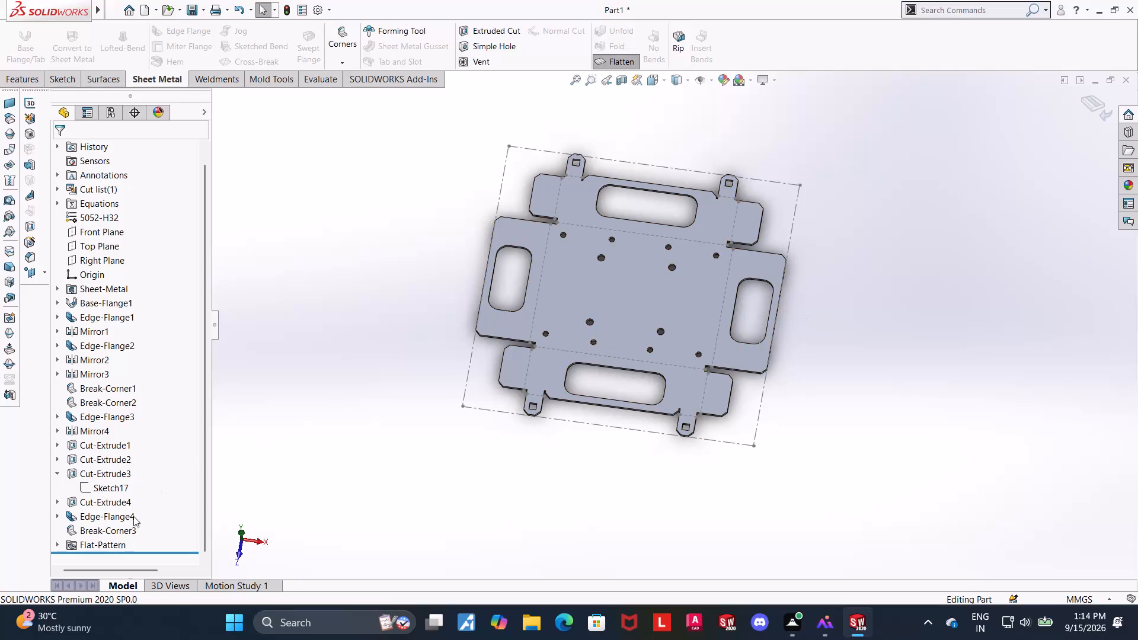
Set the break distance of Break-Corner3, on the box's flange faces, to 3 mm.
{"action": "left_click", "coordinate": [101, 534]}
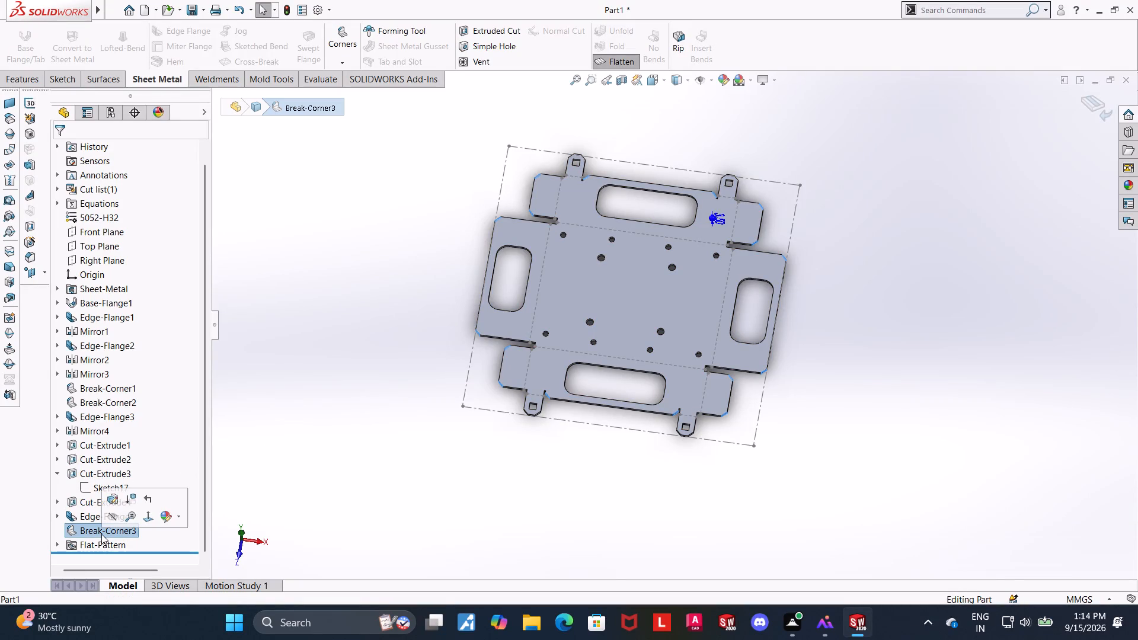
{"action": "left_click", "coordinate": [115, 503]}
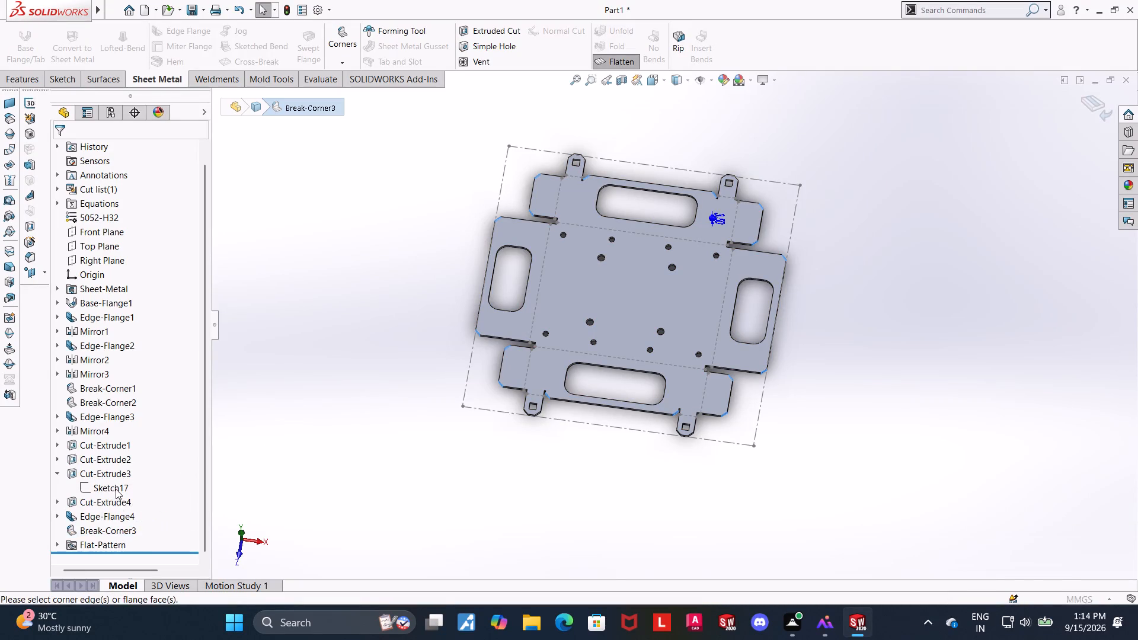
{"action": "left_click_drag", "start_coordinate": [130, 340], "coordinate": [56, 343]}
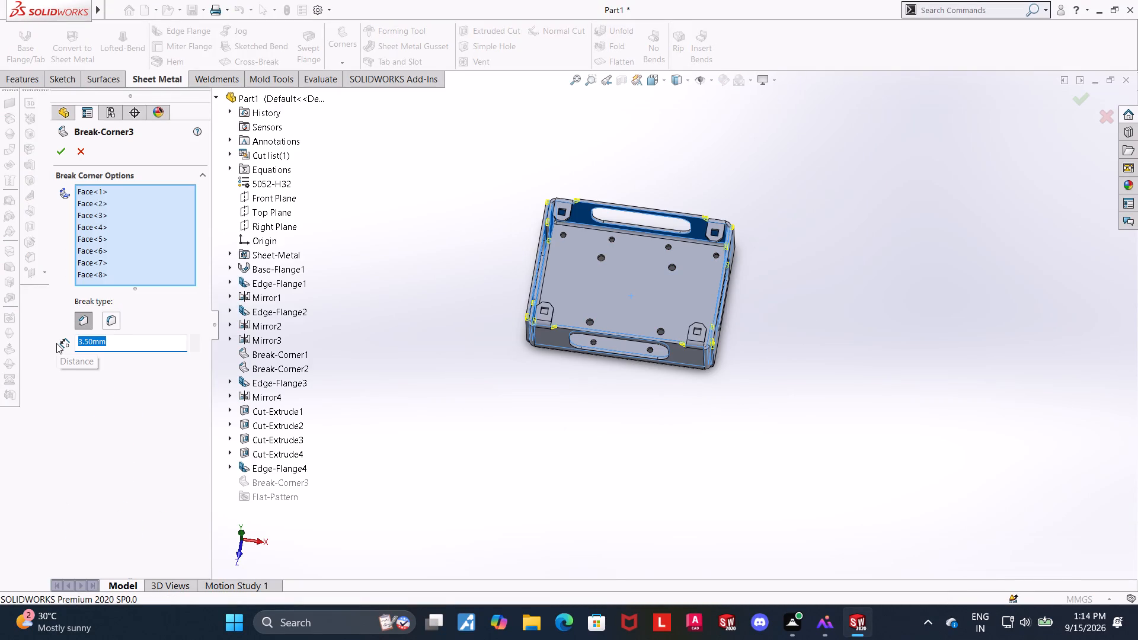
{"action": "key", "text": "3"}
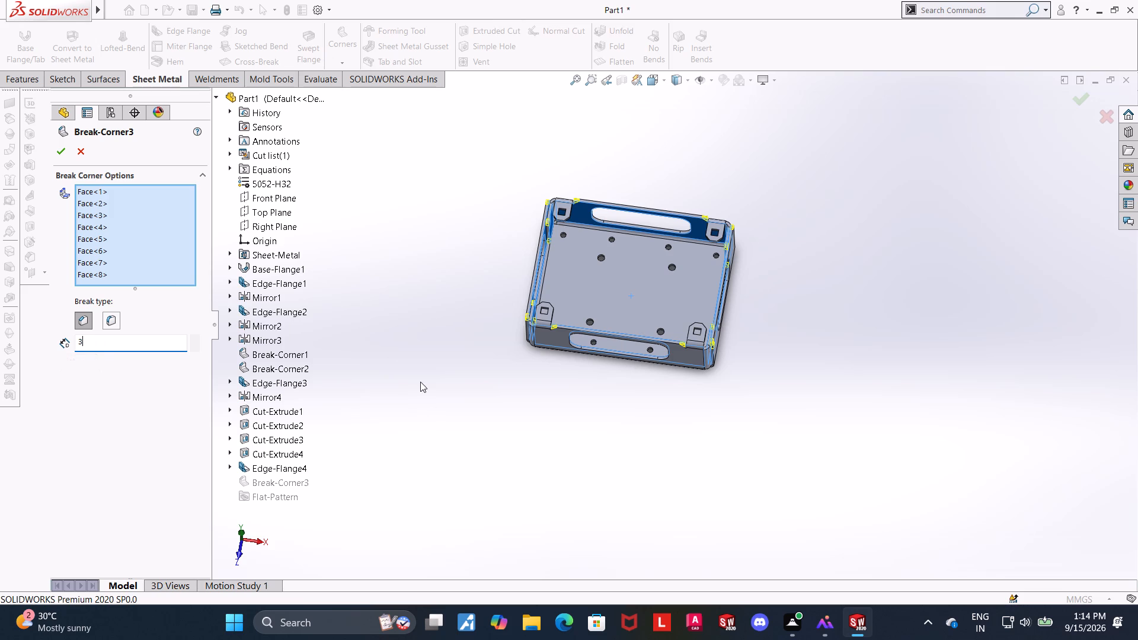
{"action": "key", "text": "Return"}
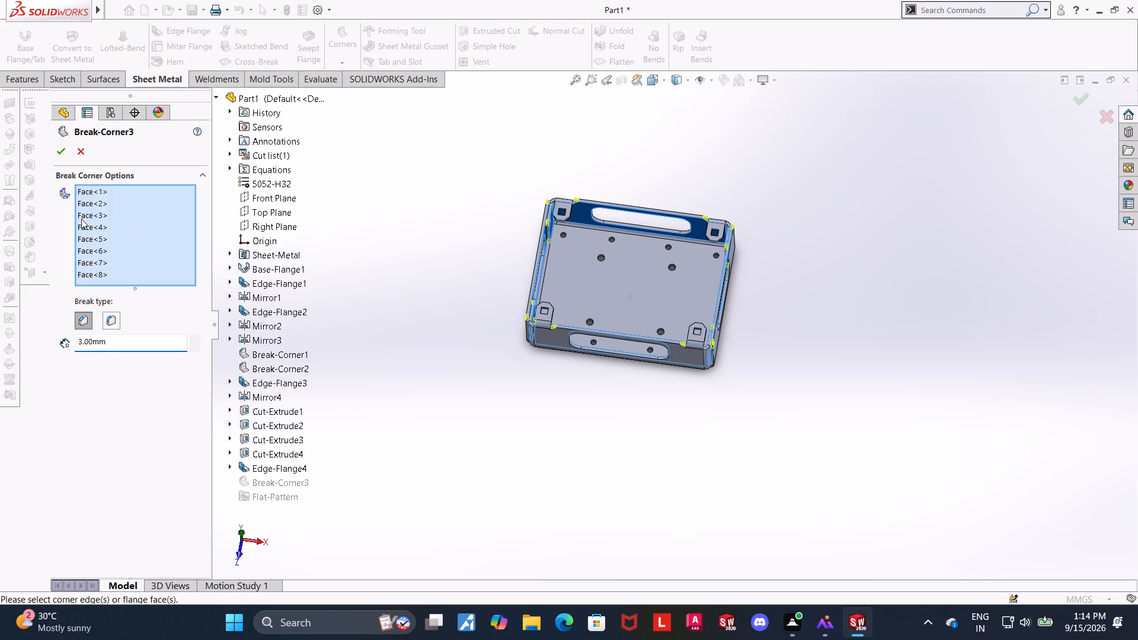
{"action": "left_click", "coordinate": [55, 153]}
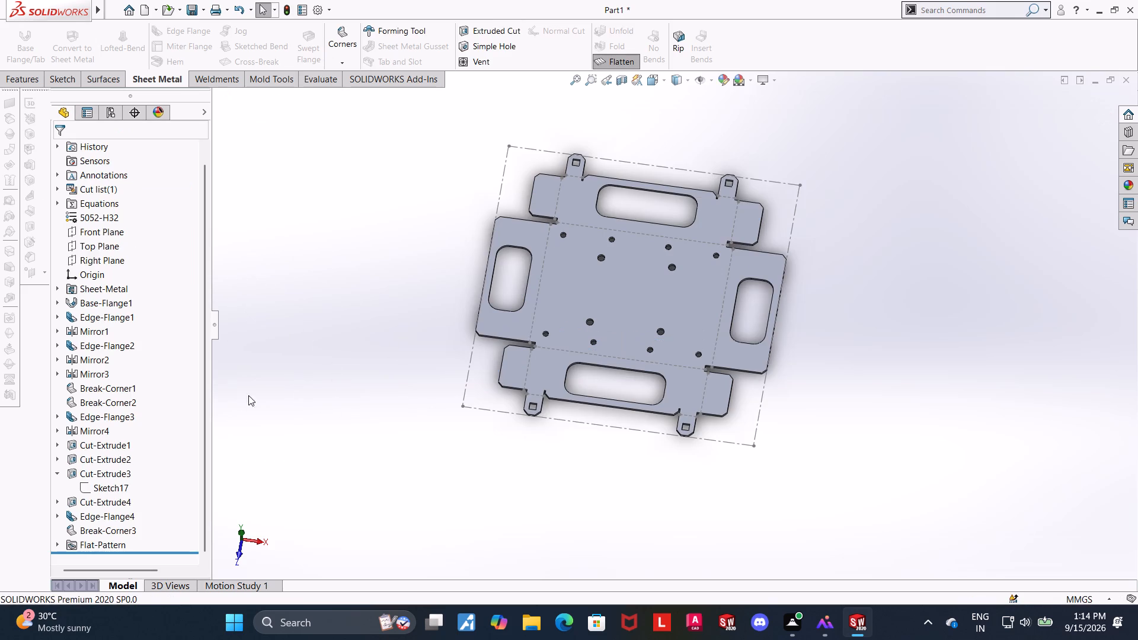
Return the box from its flat pattern to the folded state.
{"action": "left_click", "coordinate": [116, 403]}
{"action": "scroll", "coordinate": [683, 338], "scroll_direction": "down", "scroll_amount": 2}
{"action": "scroll", "coordinate": [676, 272], "scroll_direction": "up", "scroll_amount": 2}
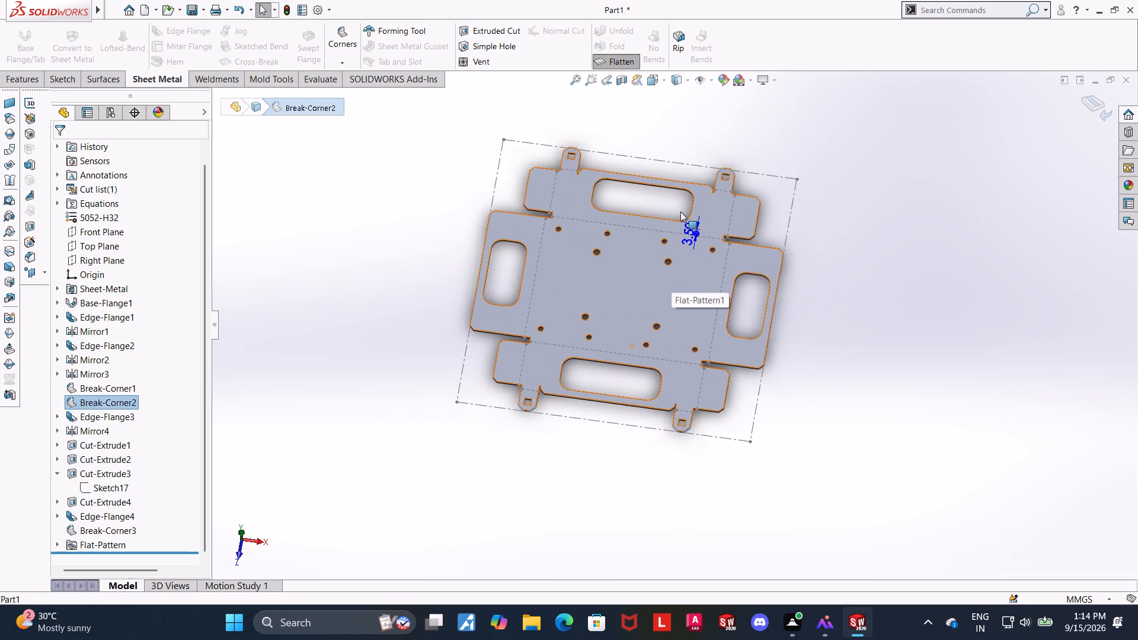
{"action": "scroll", "coordinate": [681, 210], "scroll_direction": "down", "scroll_amount": 4}
{"action": "scroll", "coordinate": [941, 308], "scroll_direction": "up", "scroll_amount": 3}
{"action": "left_click", "coordinate": [943, 312]}
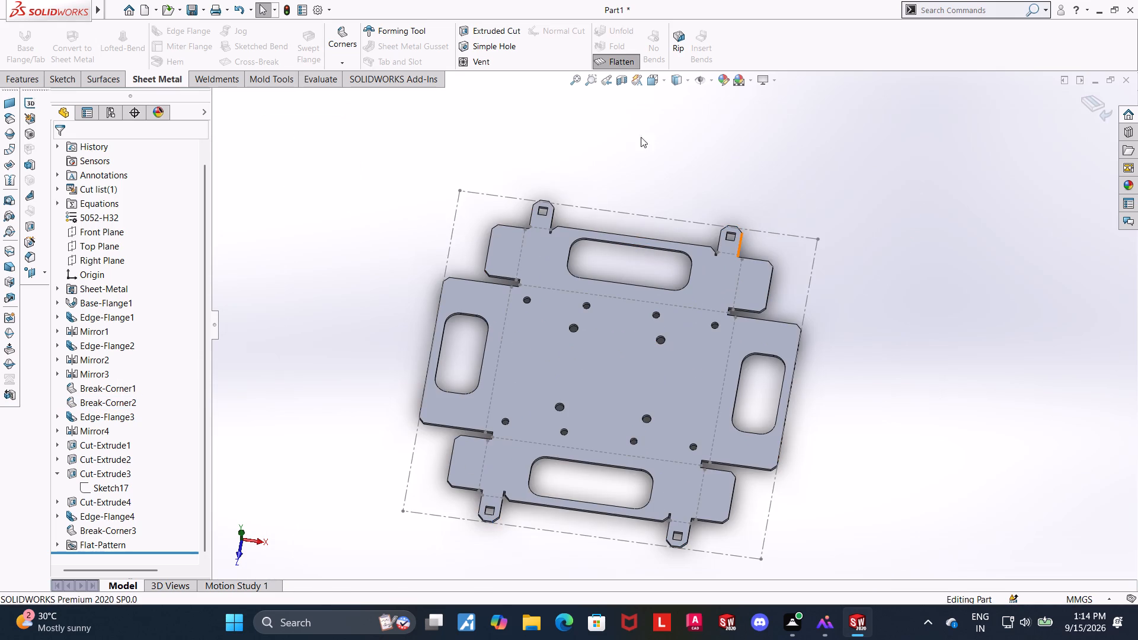
{"action": "left_click", "coordinate": [614, 66]}
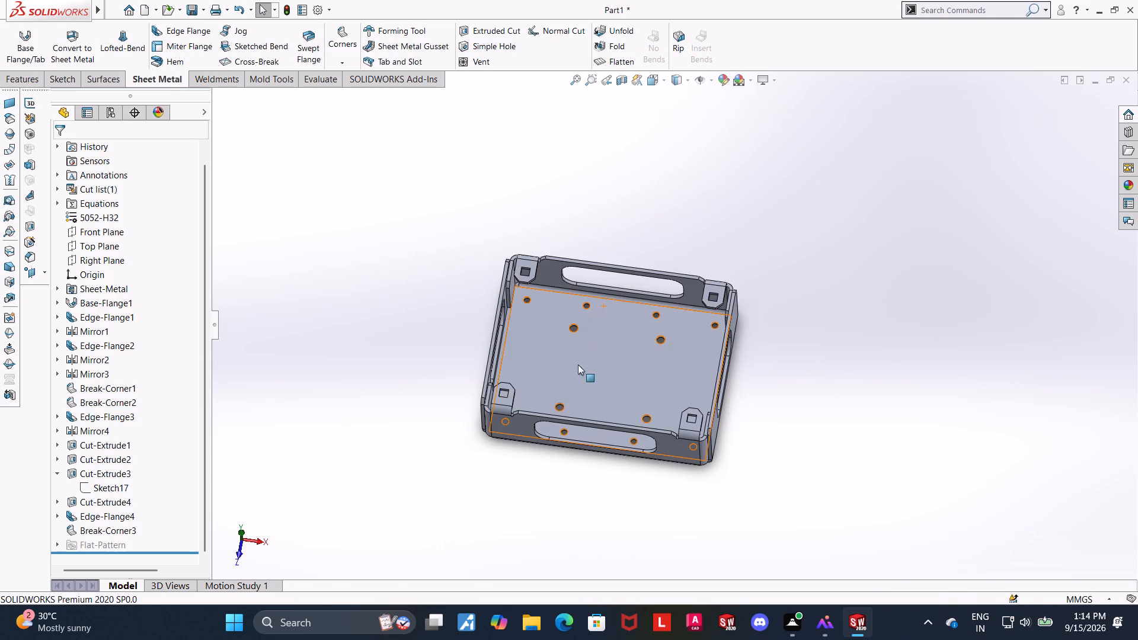
{"action": "left_click", "coordinate": [874, 396]}
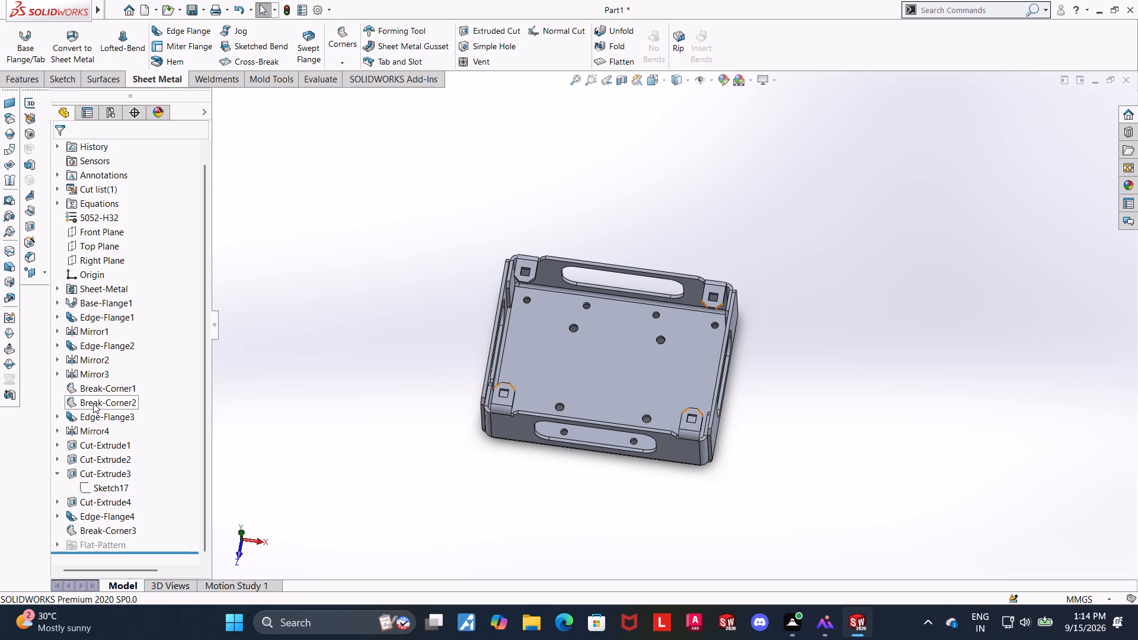
Set the break distance of Break-Corner2, on three of the tabs, to 3 mm.
{"action": "left_click", "coordinate": [93, 403]}
{"action": "left_click", "coordinate": [108, 372]}
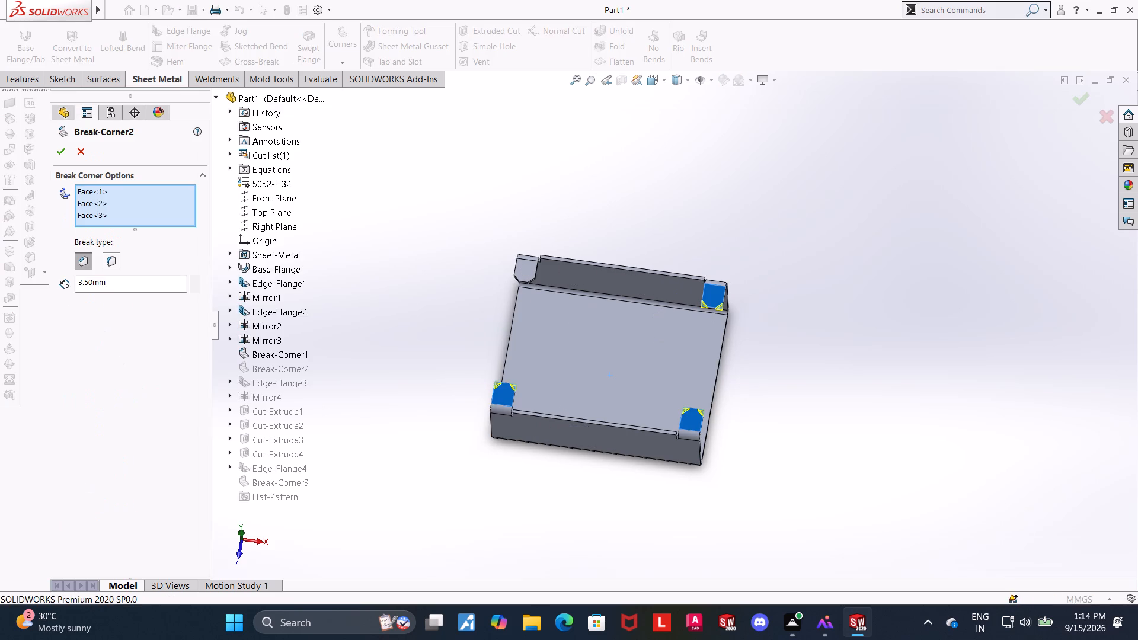
{"action": "left_click_drag", "start_coordinate": [120, 284], "coordinate": [69, 281]}
{"action": "key", "text": "3"}
{"action": "key", "text": "Return"}
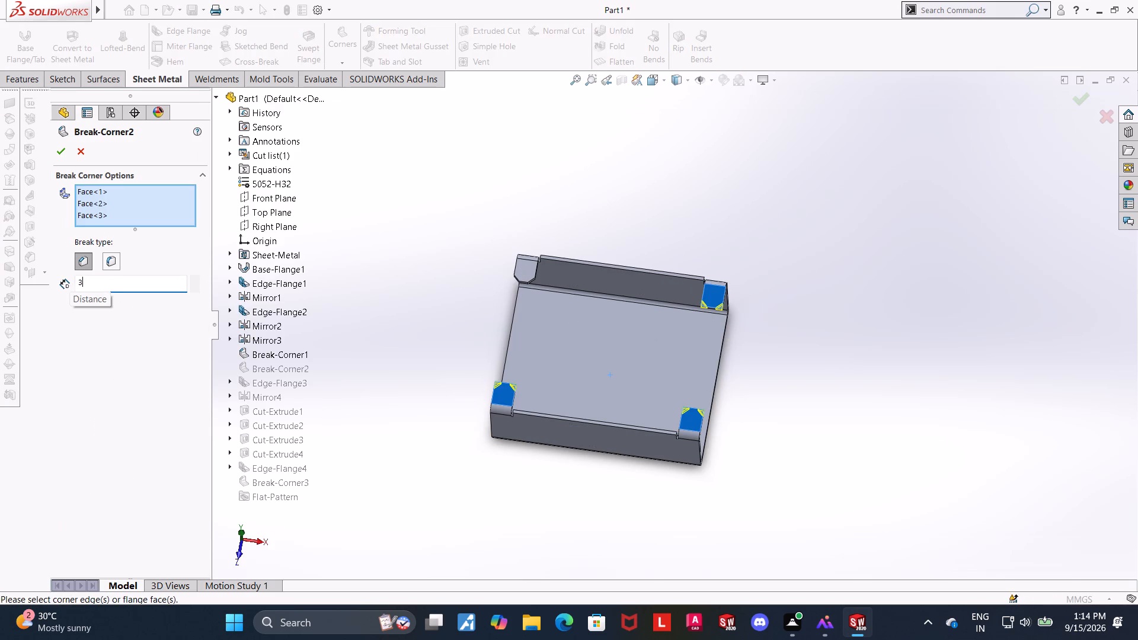
{"action": "left_click", "coordinate": [56, 150]}
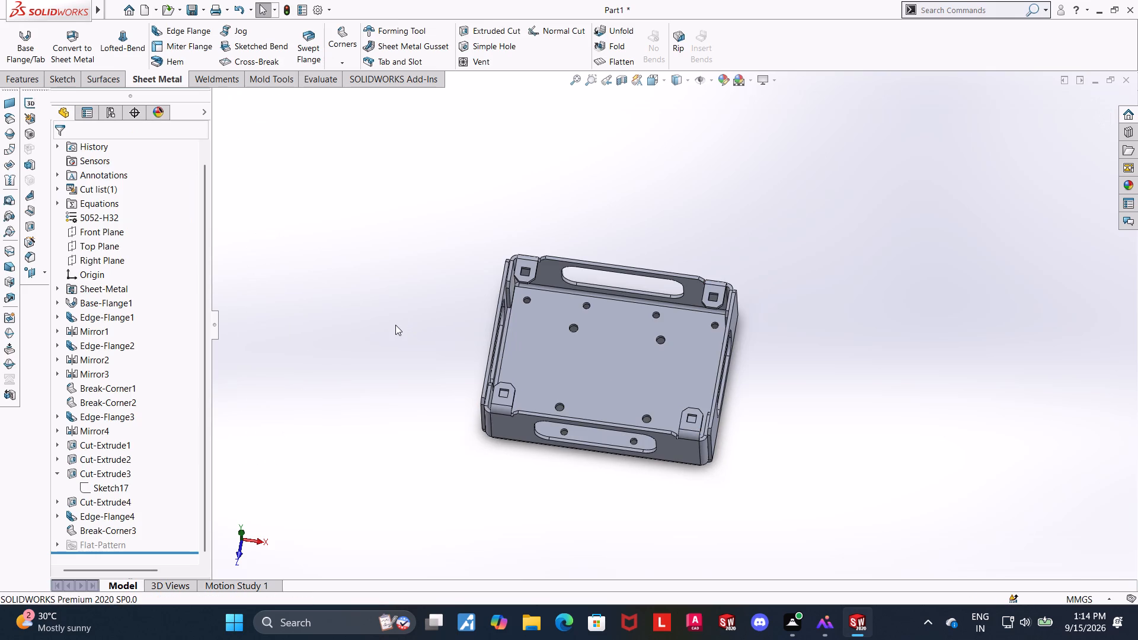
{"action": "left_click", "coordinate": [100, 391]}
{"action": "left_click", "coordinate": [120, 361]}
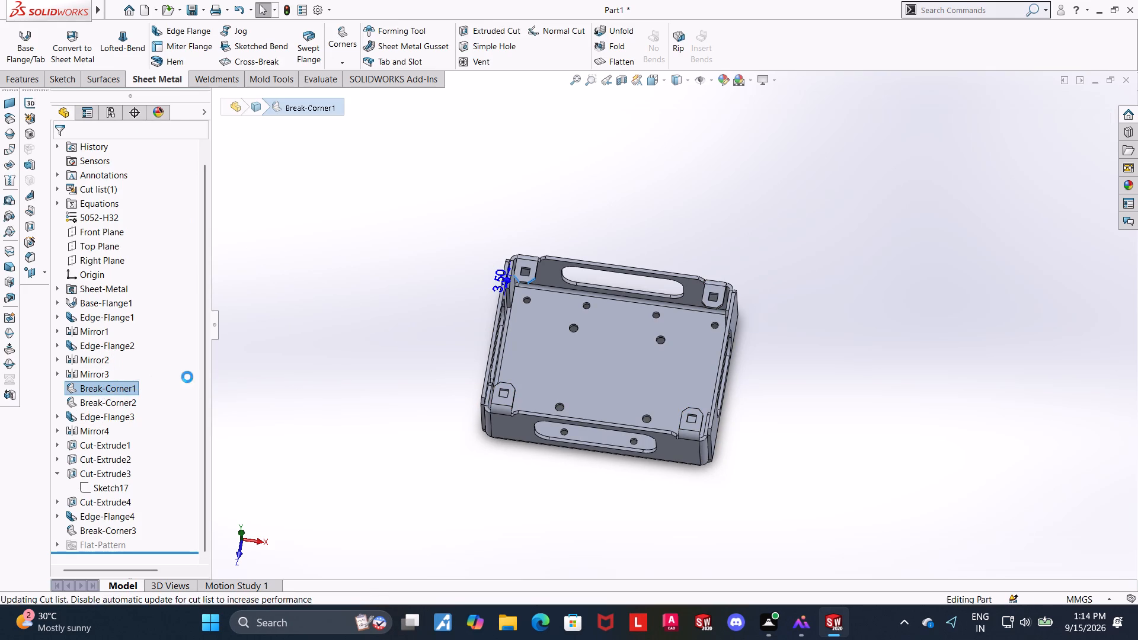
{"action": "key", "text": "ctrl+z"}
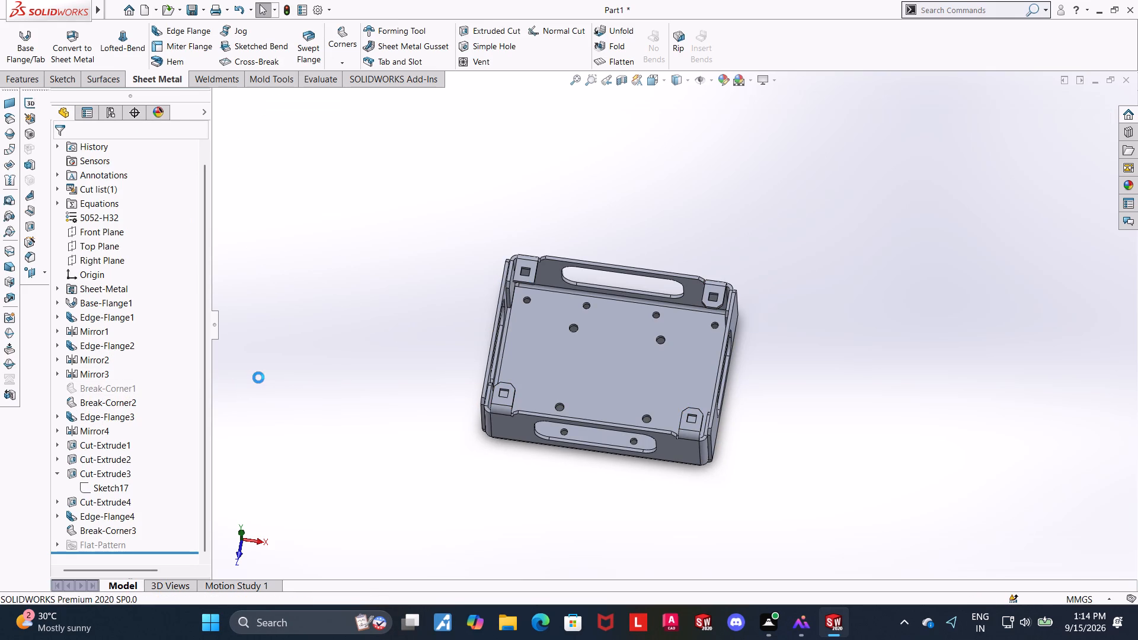
Set the break distance of Break-Corner1, on the remaining tab, to 3 mm.
{"action": "left_click", "coordinate": [130, 386]}
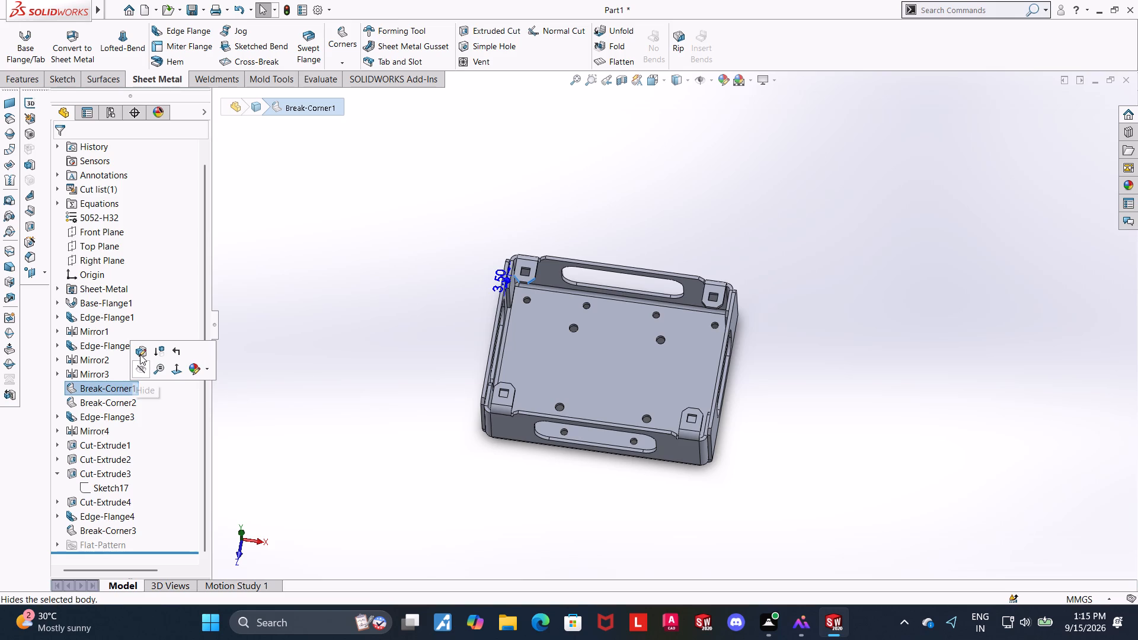
{"action": "left_click", "coordinate": [140, 354]}
{"action": "left_click_drag", "start_coordinate": [120, 267], "coordinate": [0, 263]}
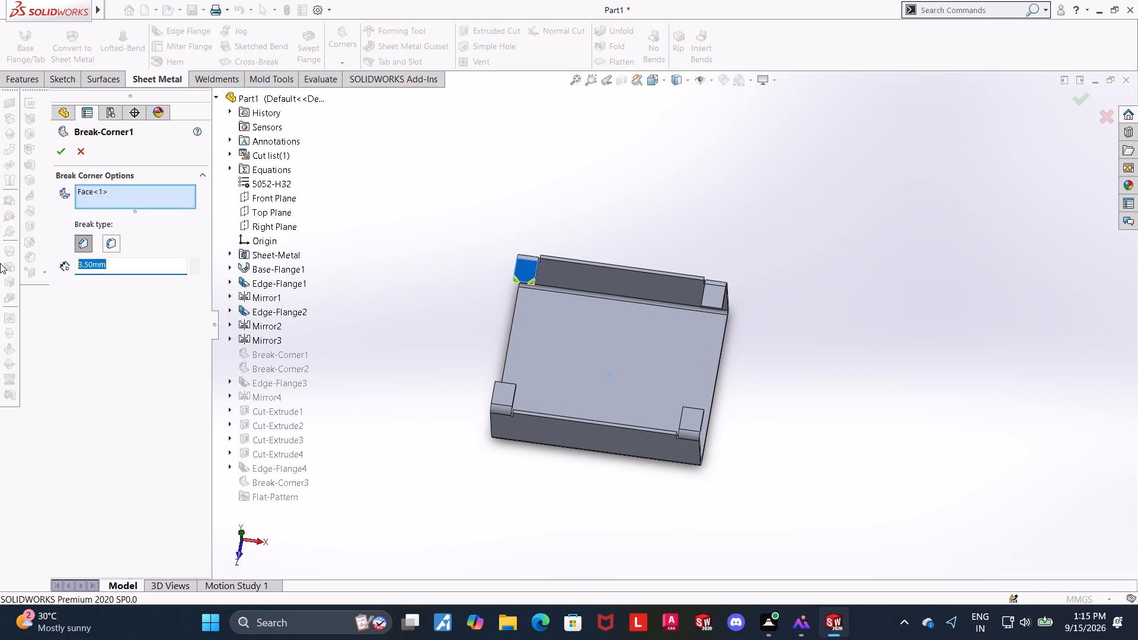
{"action": "key", "text": "3"}
{"action": "key", "text": "Return"}
{"action": "left_click", "coordinate": [57, 152]}
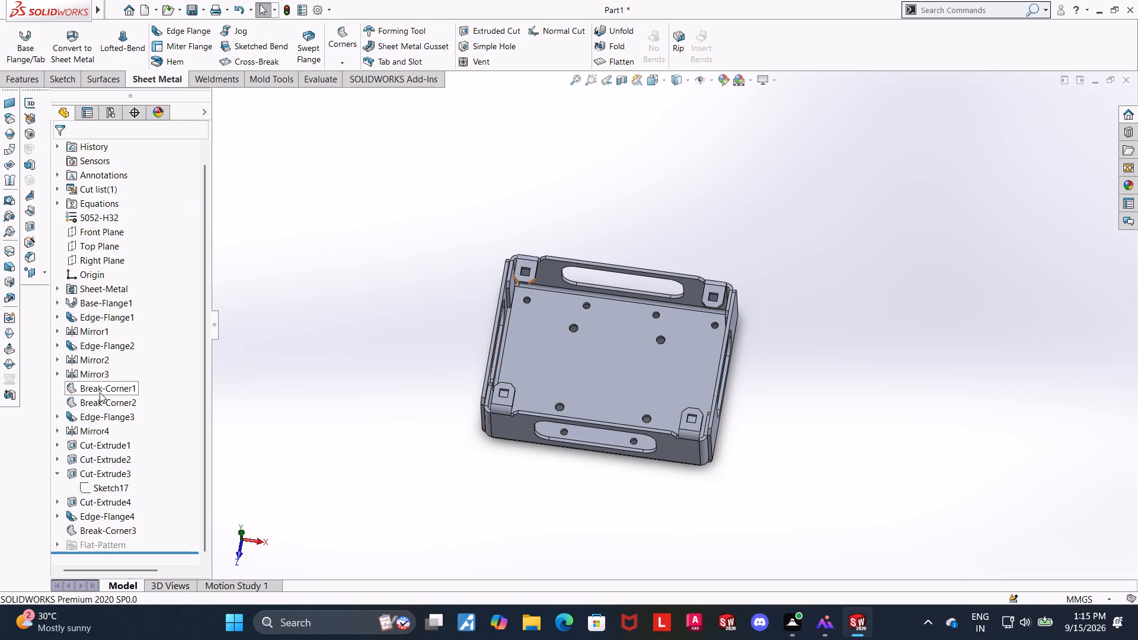
{"action": "right_click", "coordinate": [100, 392]}
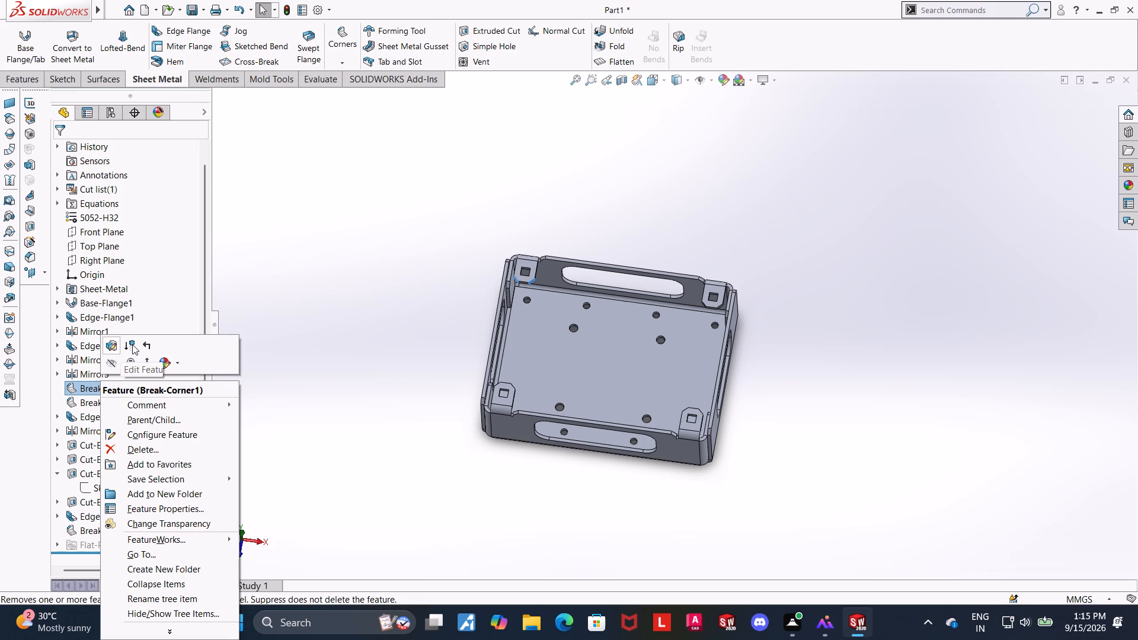
{"action": "left_click", "coordinate": [282, 325]}
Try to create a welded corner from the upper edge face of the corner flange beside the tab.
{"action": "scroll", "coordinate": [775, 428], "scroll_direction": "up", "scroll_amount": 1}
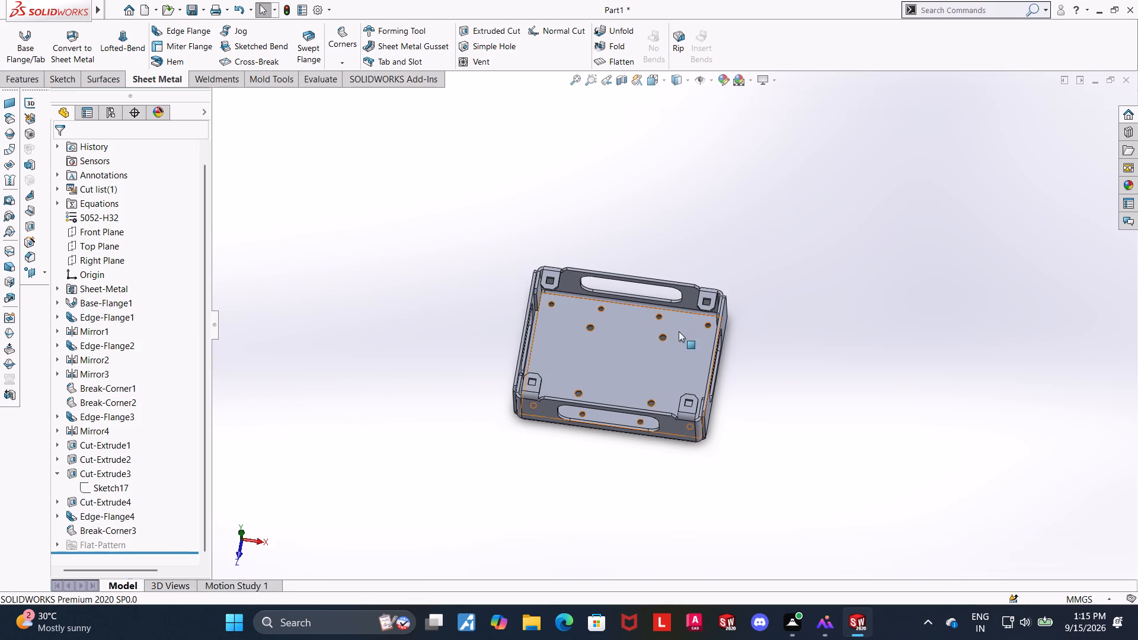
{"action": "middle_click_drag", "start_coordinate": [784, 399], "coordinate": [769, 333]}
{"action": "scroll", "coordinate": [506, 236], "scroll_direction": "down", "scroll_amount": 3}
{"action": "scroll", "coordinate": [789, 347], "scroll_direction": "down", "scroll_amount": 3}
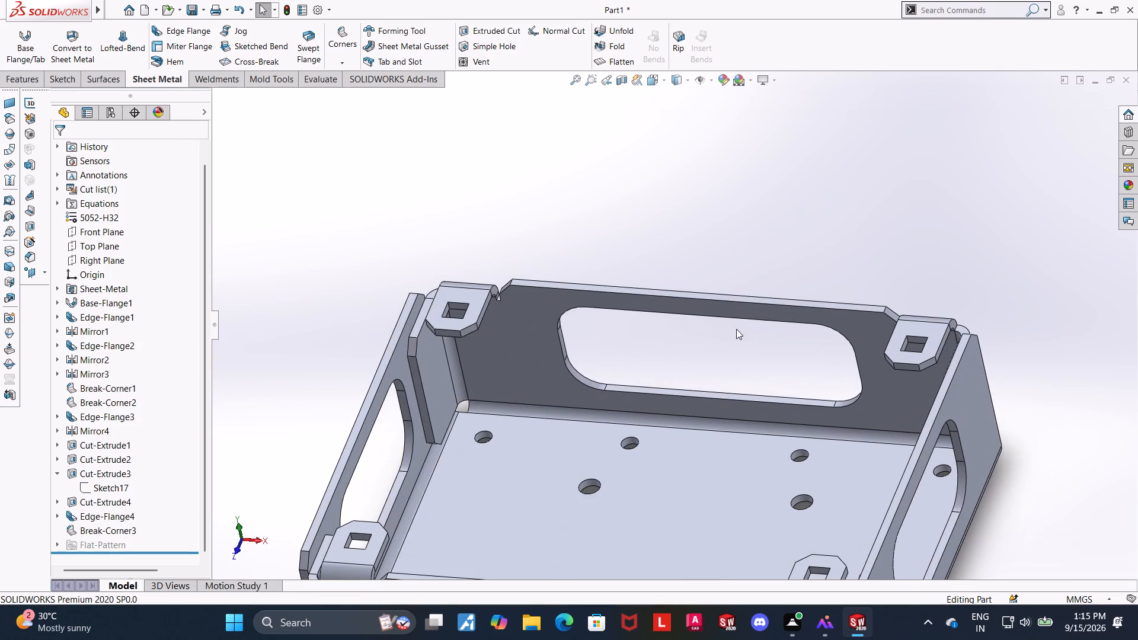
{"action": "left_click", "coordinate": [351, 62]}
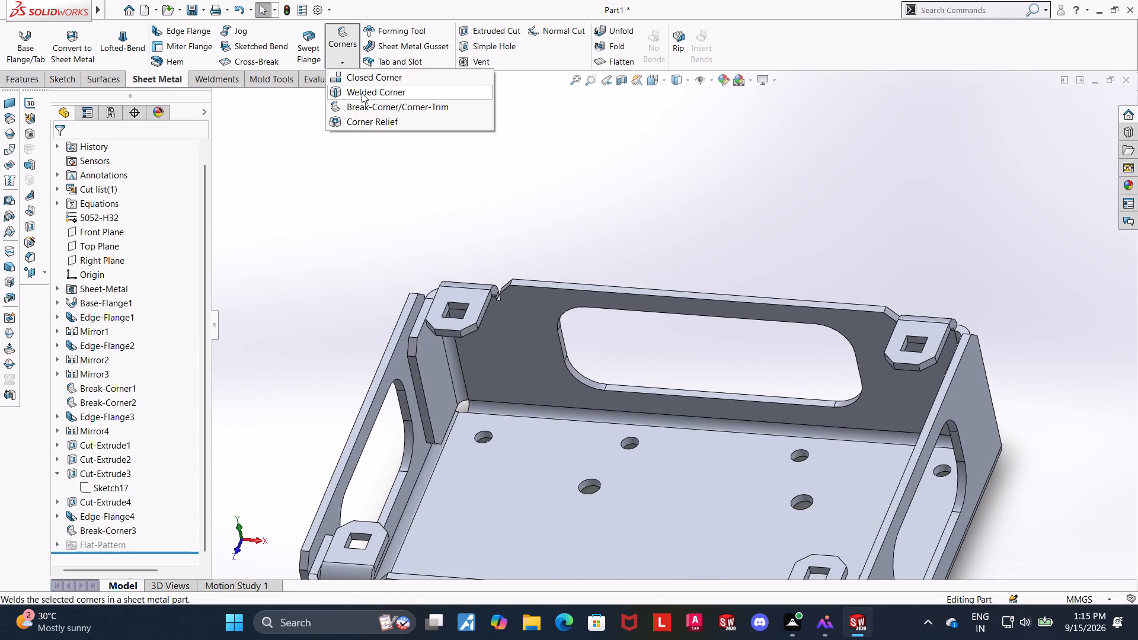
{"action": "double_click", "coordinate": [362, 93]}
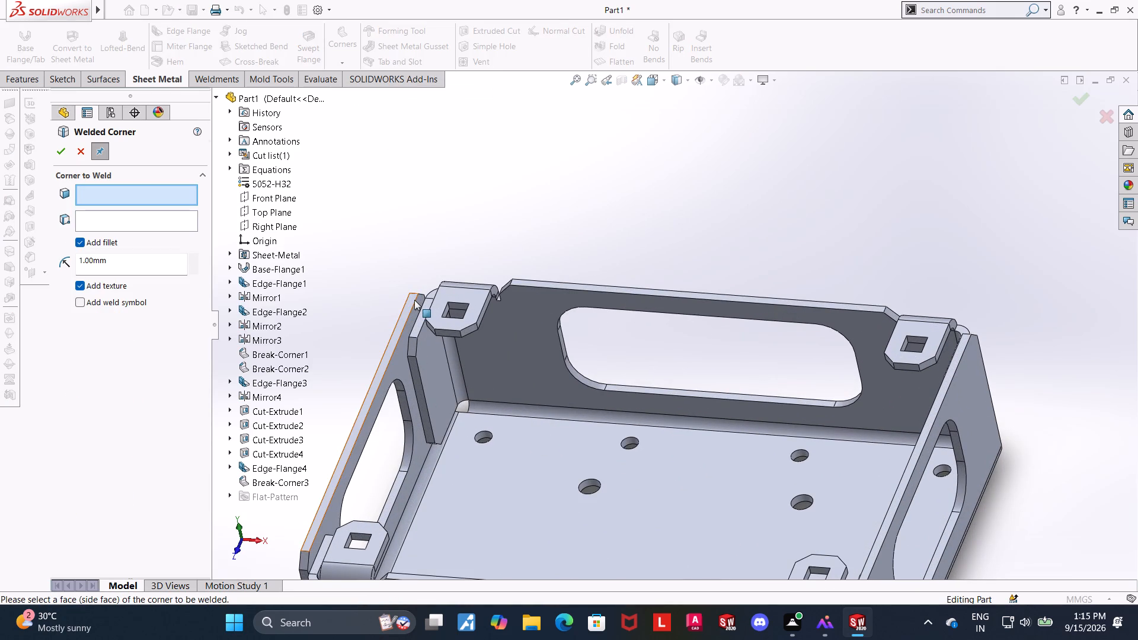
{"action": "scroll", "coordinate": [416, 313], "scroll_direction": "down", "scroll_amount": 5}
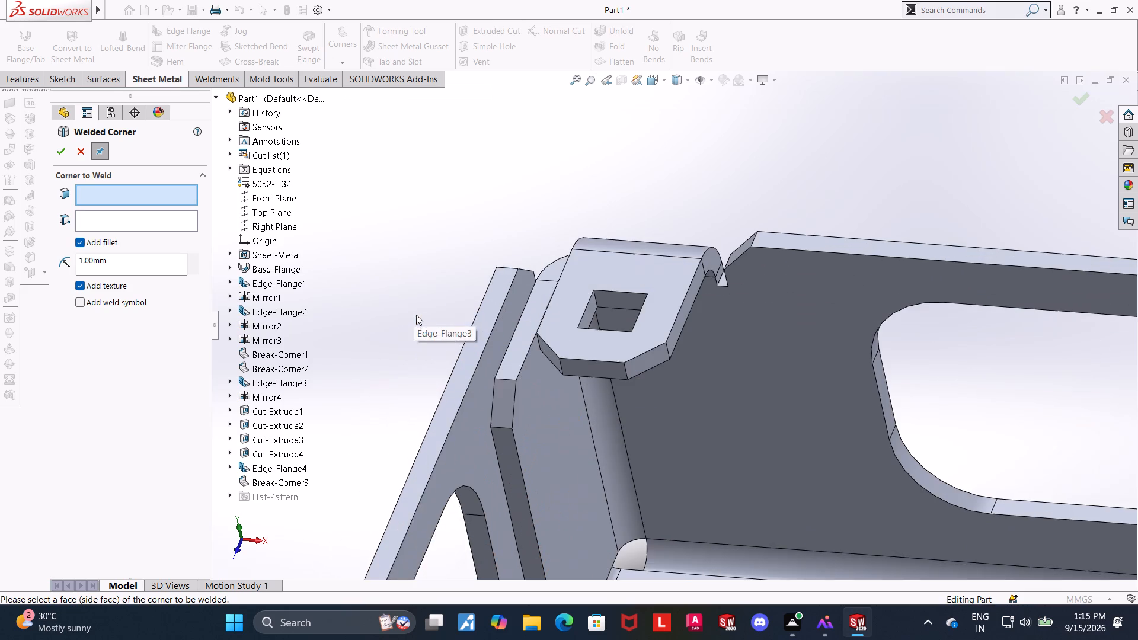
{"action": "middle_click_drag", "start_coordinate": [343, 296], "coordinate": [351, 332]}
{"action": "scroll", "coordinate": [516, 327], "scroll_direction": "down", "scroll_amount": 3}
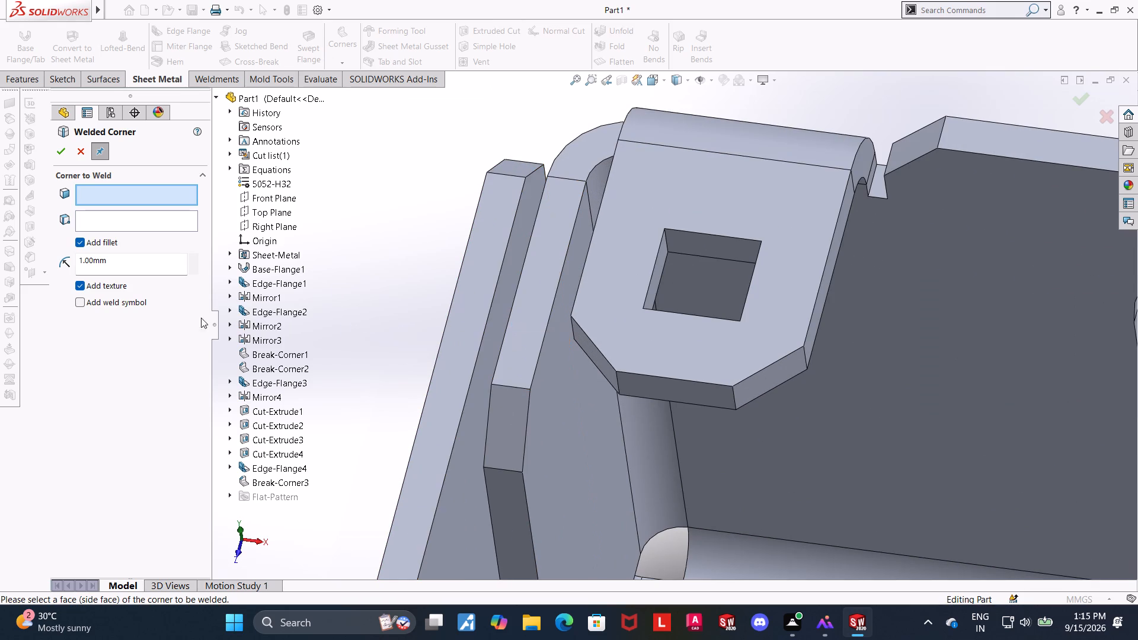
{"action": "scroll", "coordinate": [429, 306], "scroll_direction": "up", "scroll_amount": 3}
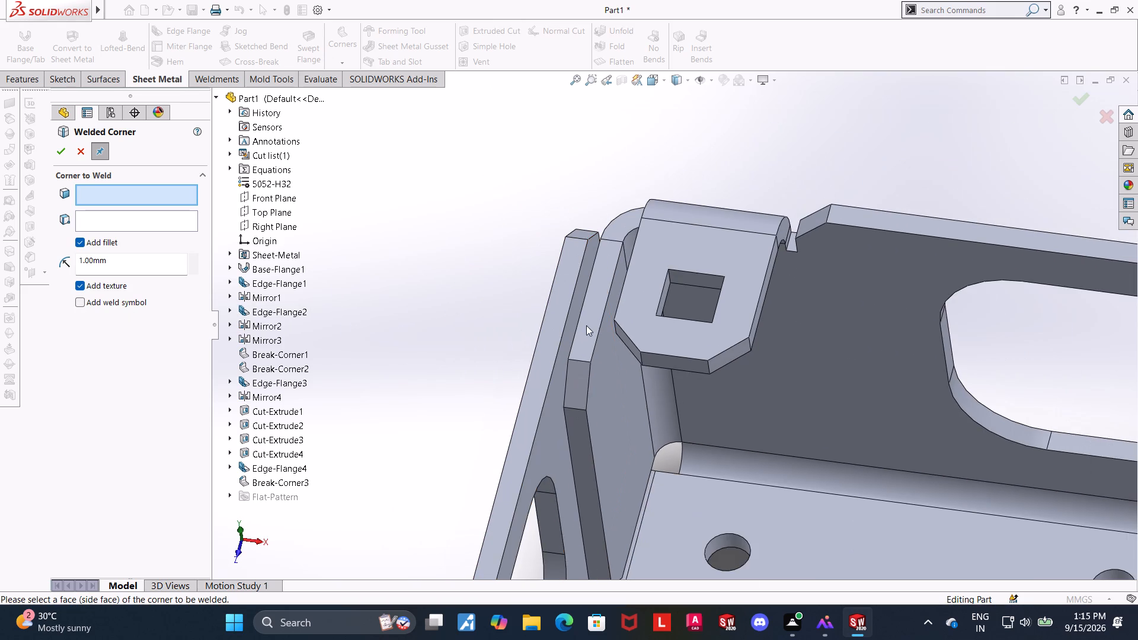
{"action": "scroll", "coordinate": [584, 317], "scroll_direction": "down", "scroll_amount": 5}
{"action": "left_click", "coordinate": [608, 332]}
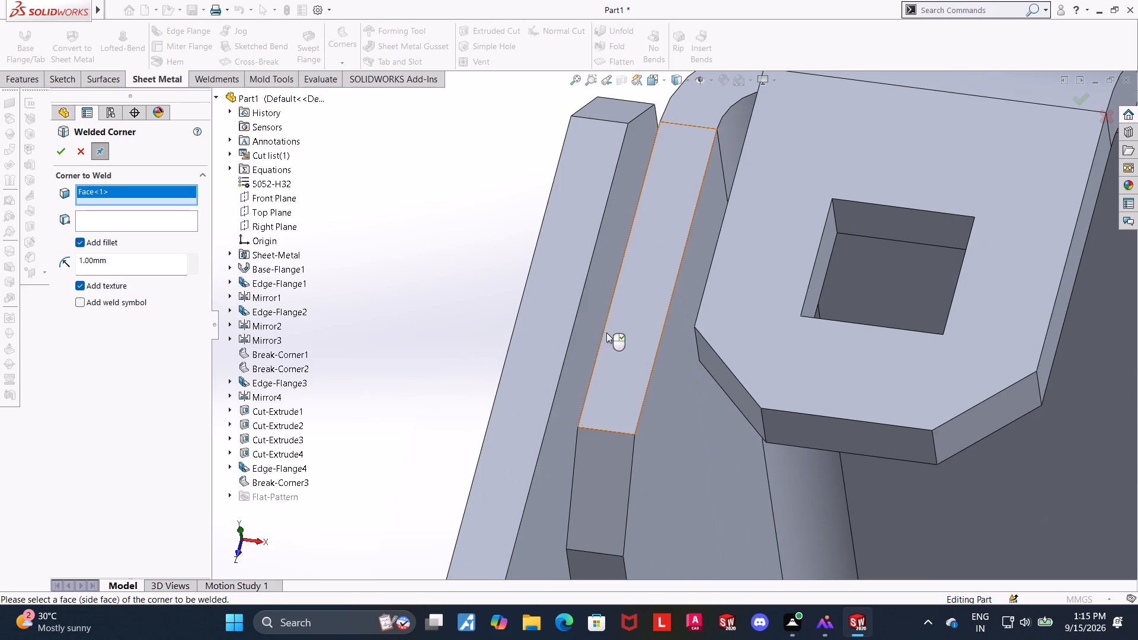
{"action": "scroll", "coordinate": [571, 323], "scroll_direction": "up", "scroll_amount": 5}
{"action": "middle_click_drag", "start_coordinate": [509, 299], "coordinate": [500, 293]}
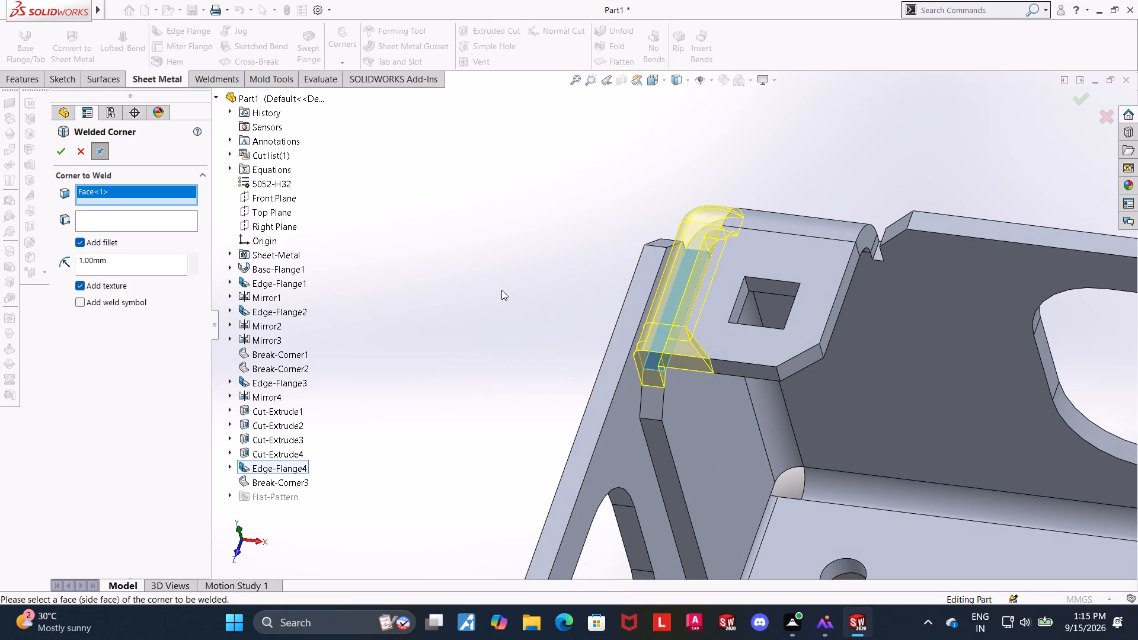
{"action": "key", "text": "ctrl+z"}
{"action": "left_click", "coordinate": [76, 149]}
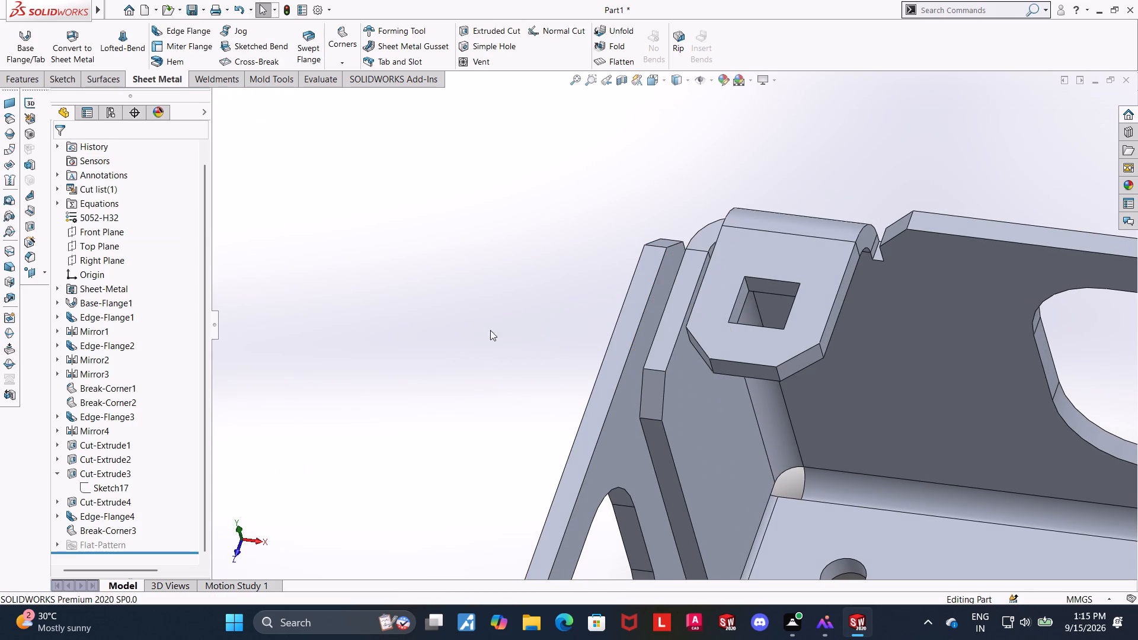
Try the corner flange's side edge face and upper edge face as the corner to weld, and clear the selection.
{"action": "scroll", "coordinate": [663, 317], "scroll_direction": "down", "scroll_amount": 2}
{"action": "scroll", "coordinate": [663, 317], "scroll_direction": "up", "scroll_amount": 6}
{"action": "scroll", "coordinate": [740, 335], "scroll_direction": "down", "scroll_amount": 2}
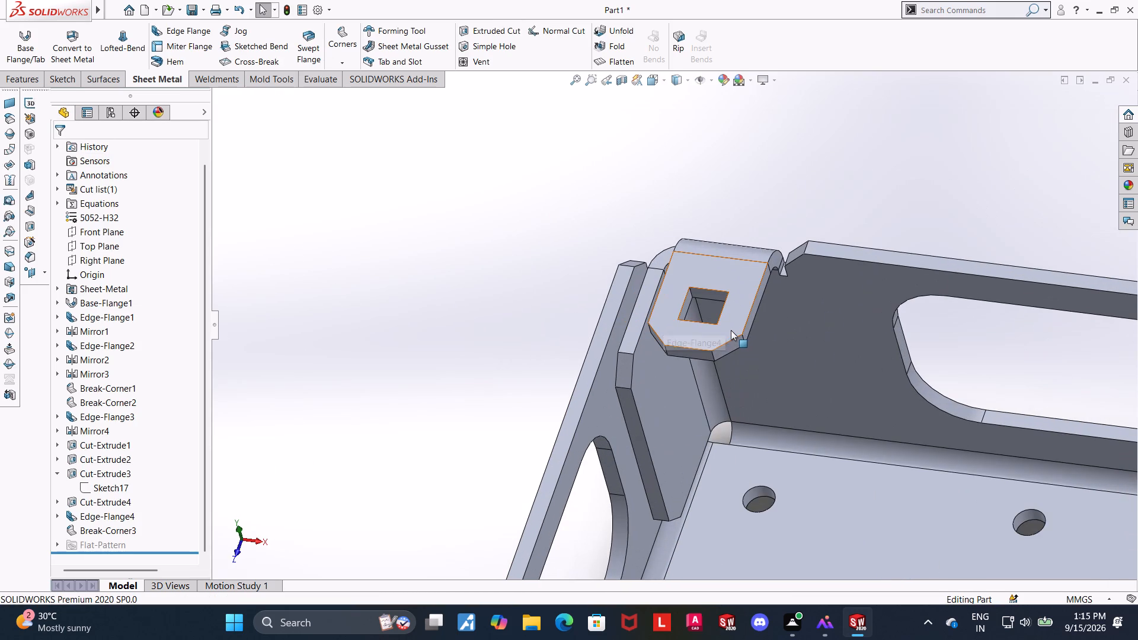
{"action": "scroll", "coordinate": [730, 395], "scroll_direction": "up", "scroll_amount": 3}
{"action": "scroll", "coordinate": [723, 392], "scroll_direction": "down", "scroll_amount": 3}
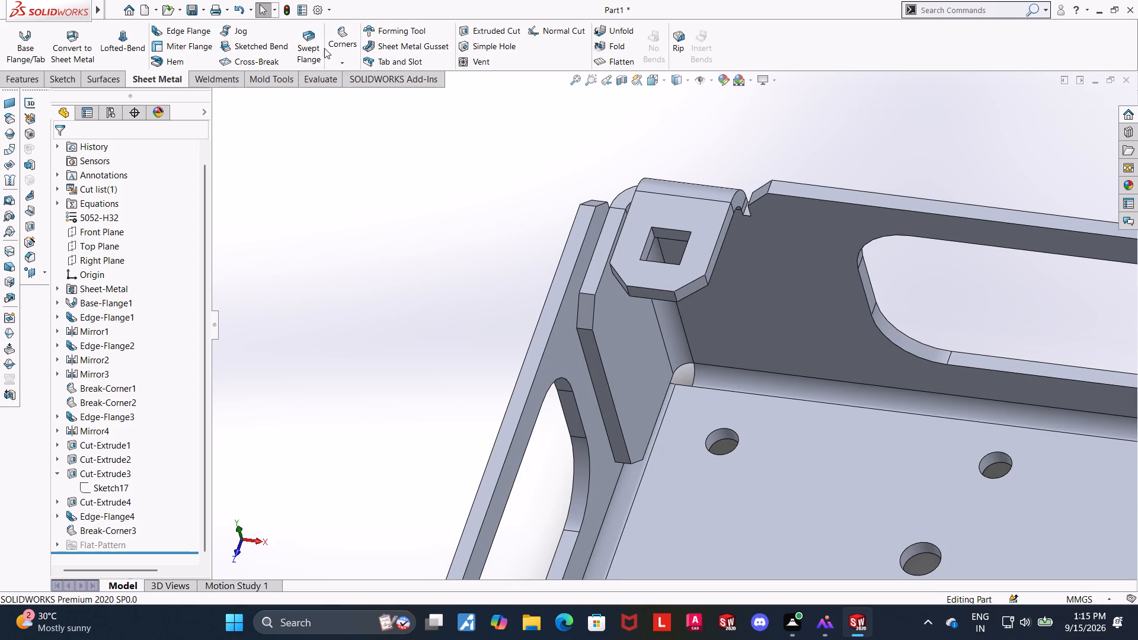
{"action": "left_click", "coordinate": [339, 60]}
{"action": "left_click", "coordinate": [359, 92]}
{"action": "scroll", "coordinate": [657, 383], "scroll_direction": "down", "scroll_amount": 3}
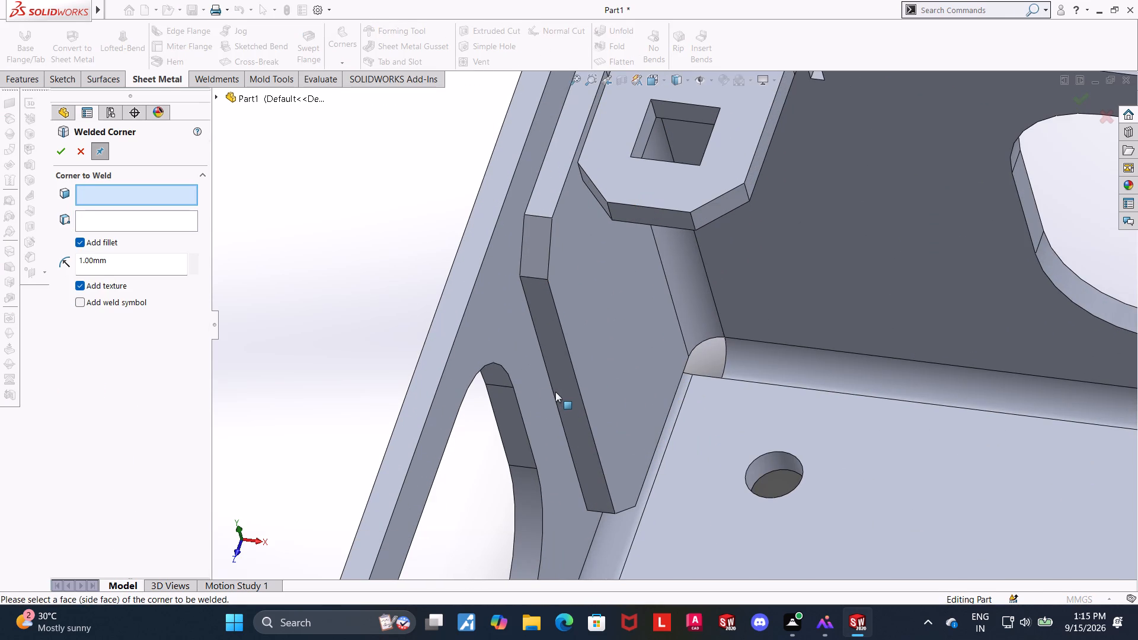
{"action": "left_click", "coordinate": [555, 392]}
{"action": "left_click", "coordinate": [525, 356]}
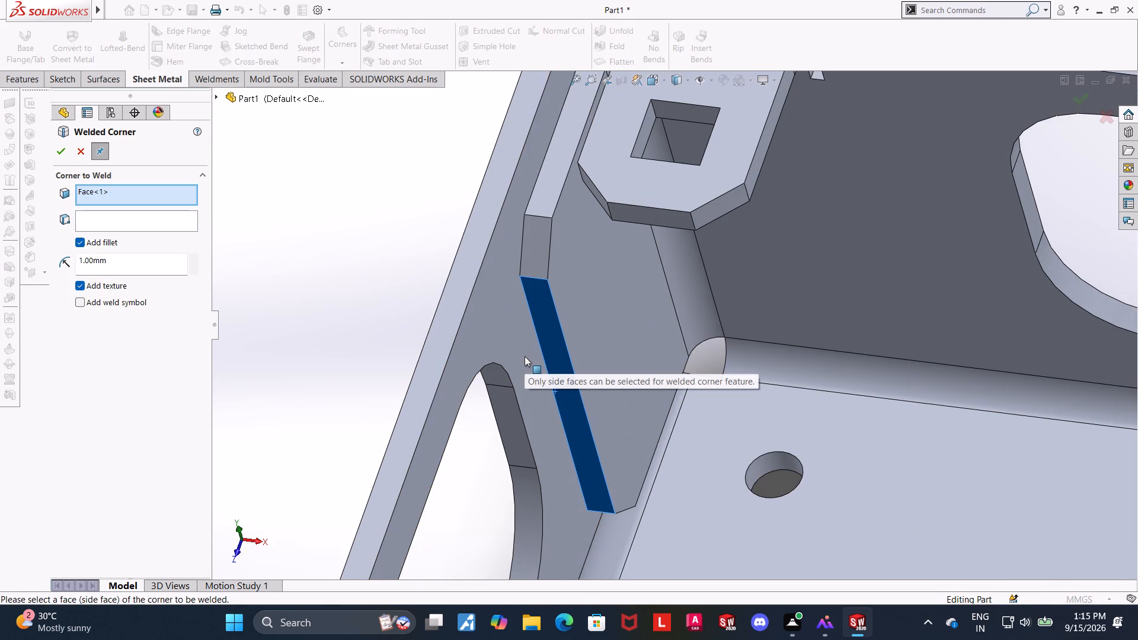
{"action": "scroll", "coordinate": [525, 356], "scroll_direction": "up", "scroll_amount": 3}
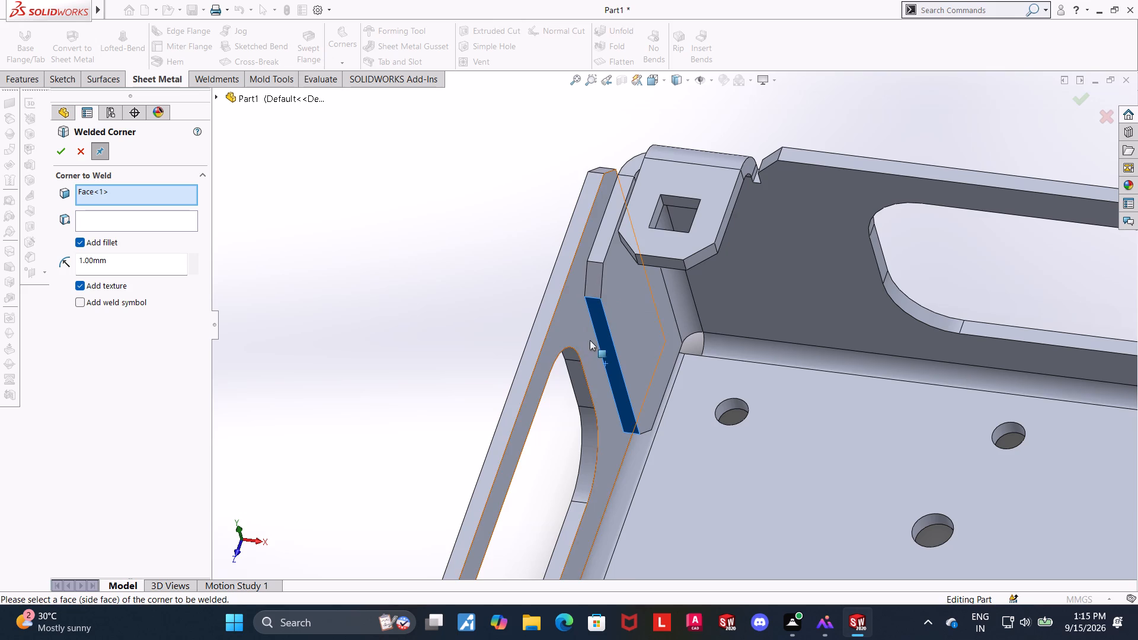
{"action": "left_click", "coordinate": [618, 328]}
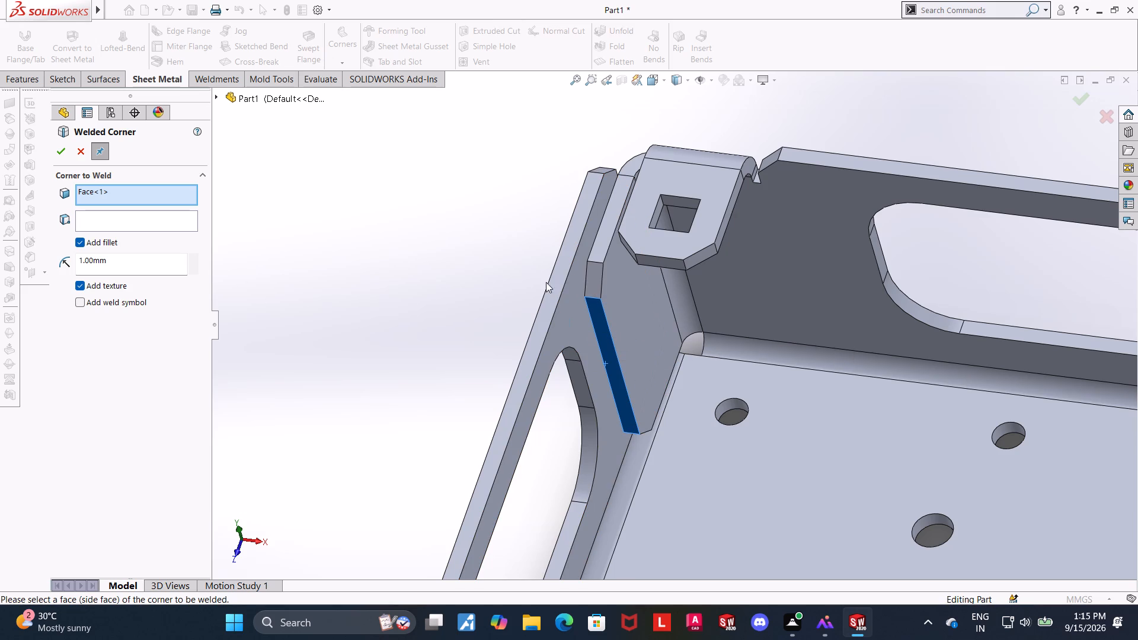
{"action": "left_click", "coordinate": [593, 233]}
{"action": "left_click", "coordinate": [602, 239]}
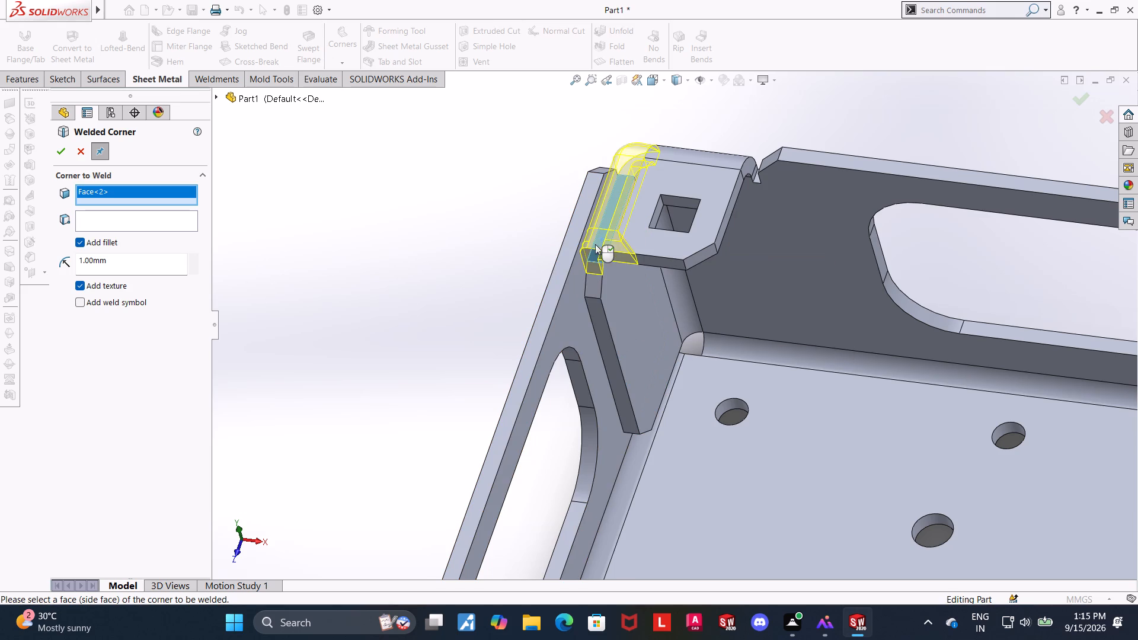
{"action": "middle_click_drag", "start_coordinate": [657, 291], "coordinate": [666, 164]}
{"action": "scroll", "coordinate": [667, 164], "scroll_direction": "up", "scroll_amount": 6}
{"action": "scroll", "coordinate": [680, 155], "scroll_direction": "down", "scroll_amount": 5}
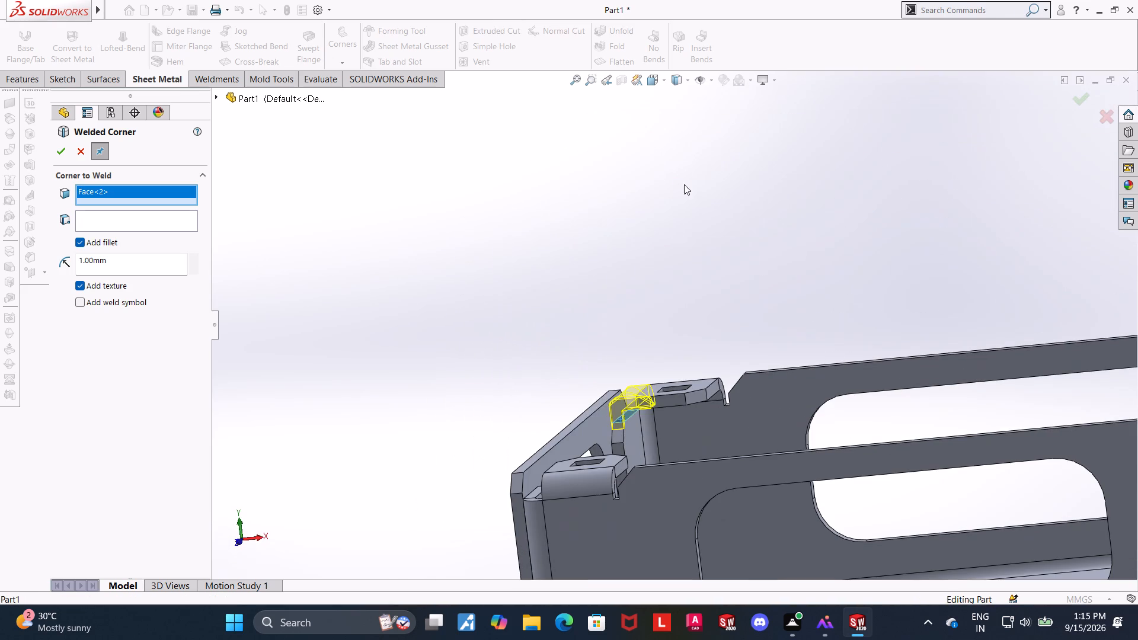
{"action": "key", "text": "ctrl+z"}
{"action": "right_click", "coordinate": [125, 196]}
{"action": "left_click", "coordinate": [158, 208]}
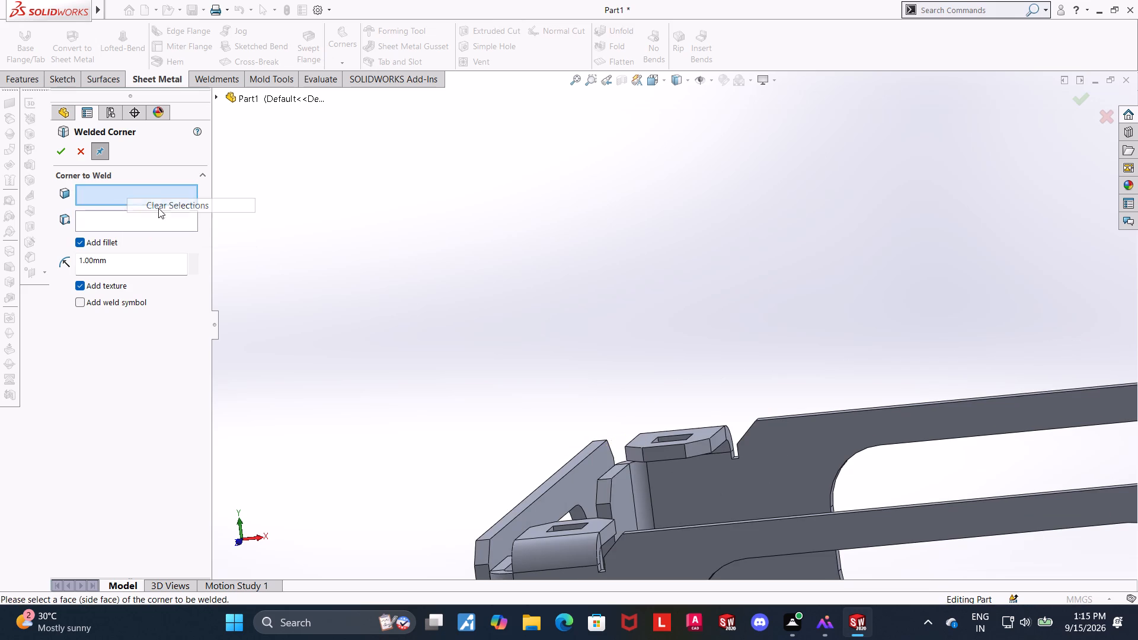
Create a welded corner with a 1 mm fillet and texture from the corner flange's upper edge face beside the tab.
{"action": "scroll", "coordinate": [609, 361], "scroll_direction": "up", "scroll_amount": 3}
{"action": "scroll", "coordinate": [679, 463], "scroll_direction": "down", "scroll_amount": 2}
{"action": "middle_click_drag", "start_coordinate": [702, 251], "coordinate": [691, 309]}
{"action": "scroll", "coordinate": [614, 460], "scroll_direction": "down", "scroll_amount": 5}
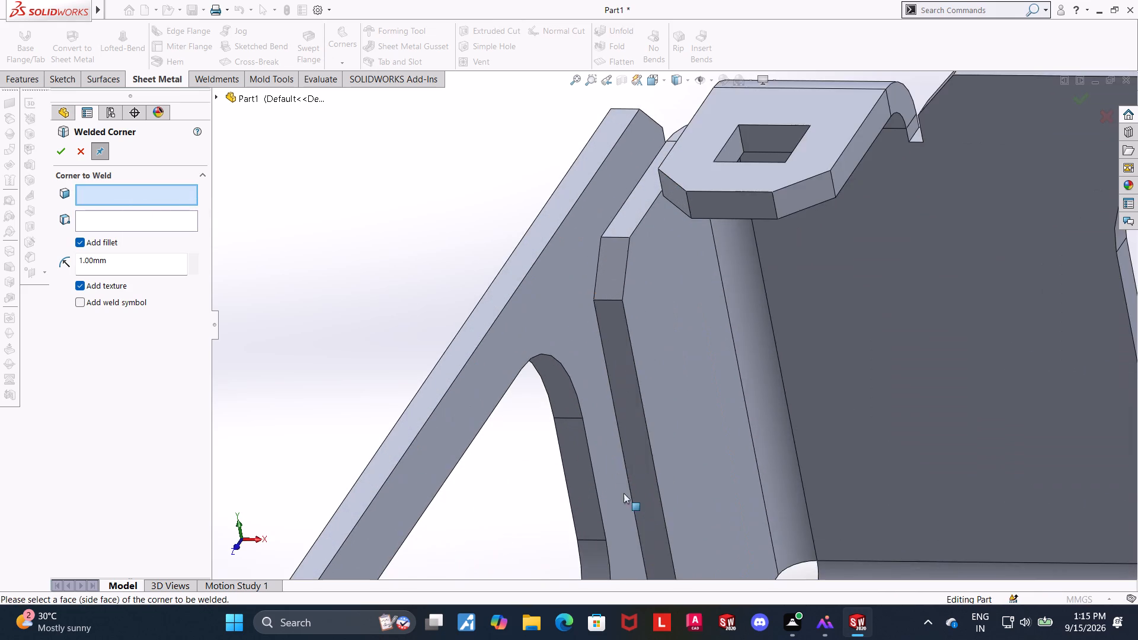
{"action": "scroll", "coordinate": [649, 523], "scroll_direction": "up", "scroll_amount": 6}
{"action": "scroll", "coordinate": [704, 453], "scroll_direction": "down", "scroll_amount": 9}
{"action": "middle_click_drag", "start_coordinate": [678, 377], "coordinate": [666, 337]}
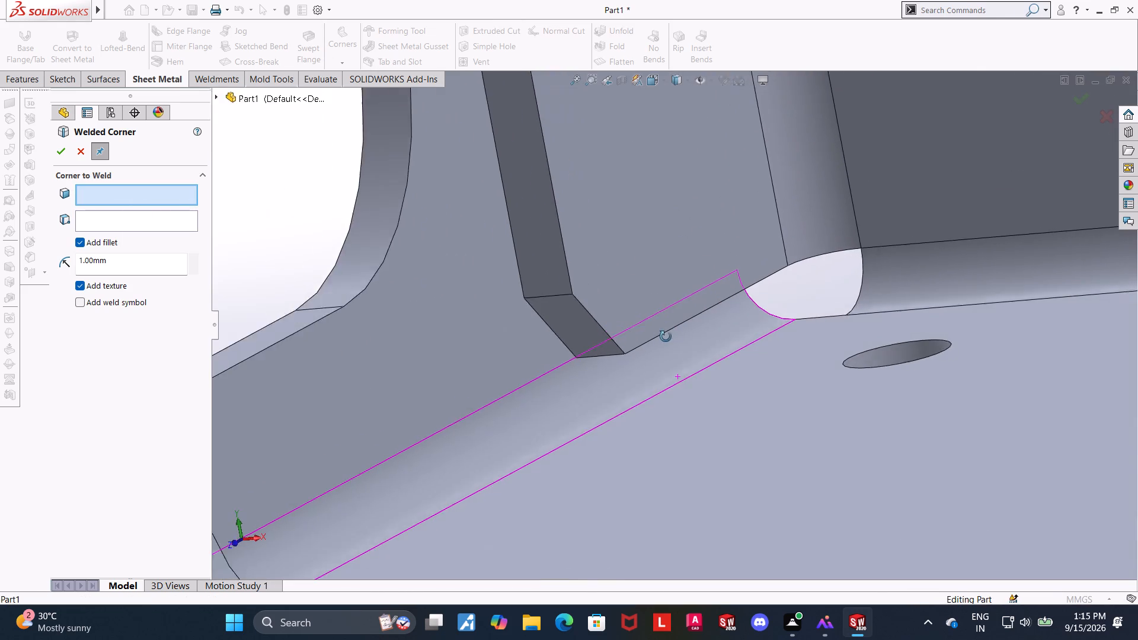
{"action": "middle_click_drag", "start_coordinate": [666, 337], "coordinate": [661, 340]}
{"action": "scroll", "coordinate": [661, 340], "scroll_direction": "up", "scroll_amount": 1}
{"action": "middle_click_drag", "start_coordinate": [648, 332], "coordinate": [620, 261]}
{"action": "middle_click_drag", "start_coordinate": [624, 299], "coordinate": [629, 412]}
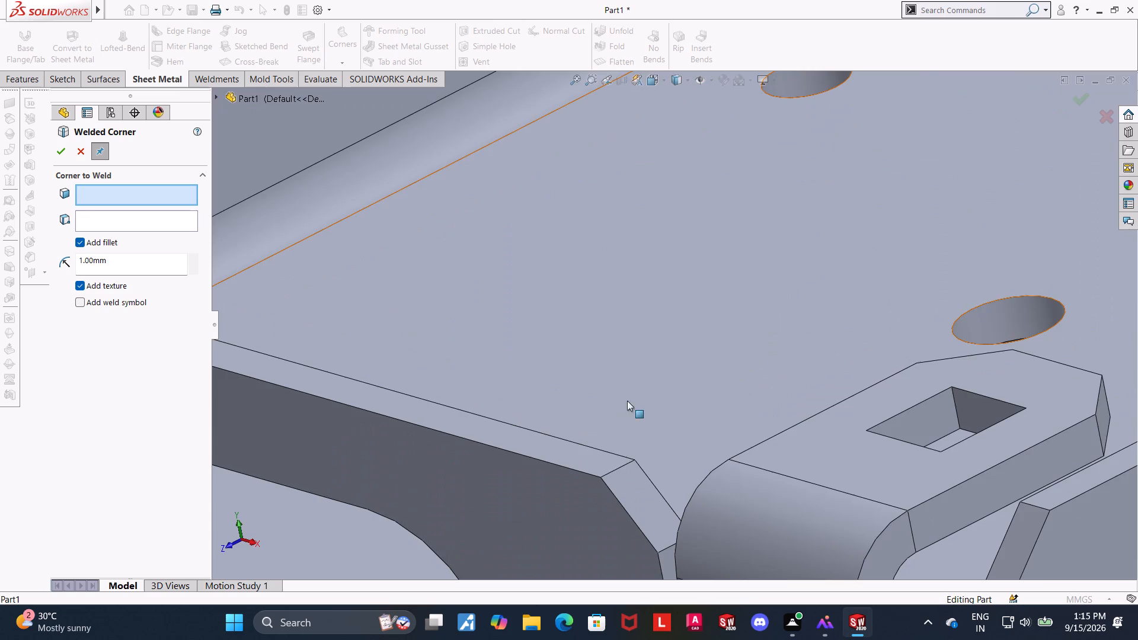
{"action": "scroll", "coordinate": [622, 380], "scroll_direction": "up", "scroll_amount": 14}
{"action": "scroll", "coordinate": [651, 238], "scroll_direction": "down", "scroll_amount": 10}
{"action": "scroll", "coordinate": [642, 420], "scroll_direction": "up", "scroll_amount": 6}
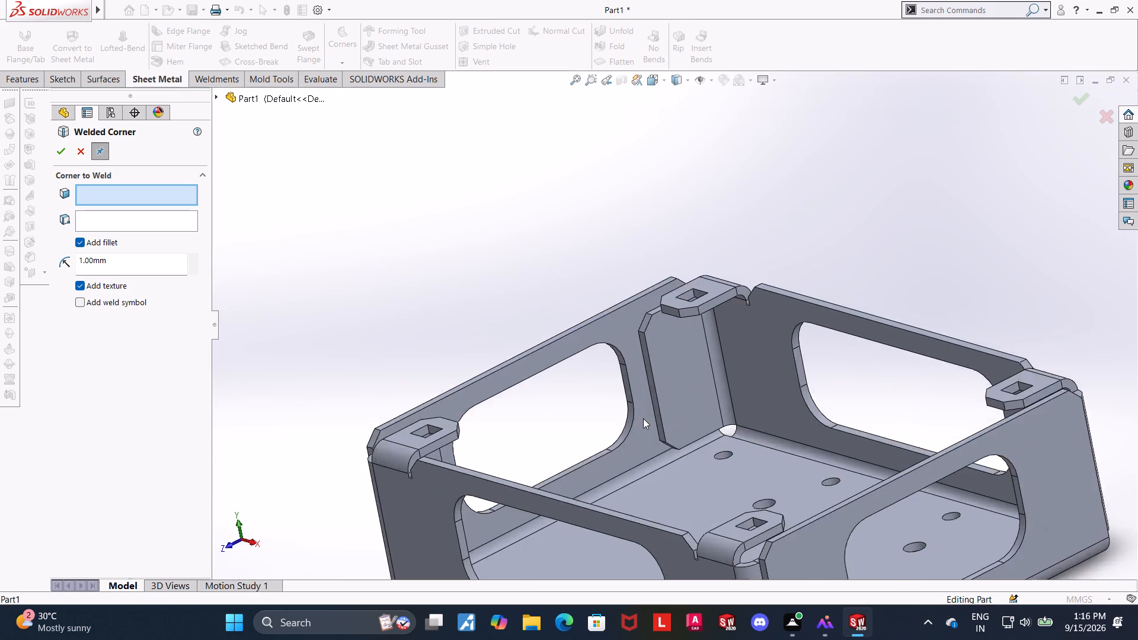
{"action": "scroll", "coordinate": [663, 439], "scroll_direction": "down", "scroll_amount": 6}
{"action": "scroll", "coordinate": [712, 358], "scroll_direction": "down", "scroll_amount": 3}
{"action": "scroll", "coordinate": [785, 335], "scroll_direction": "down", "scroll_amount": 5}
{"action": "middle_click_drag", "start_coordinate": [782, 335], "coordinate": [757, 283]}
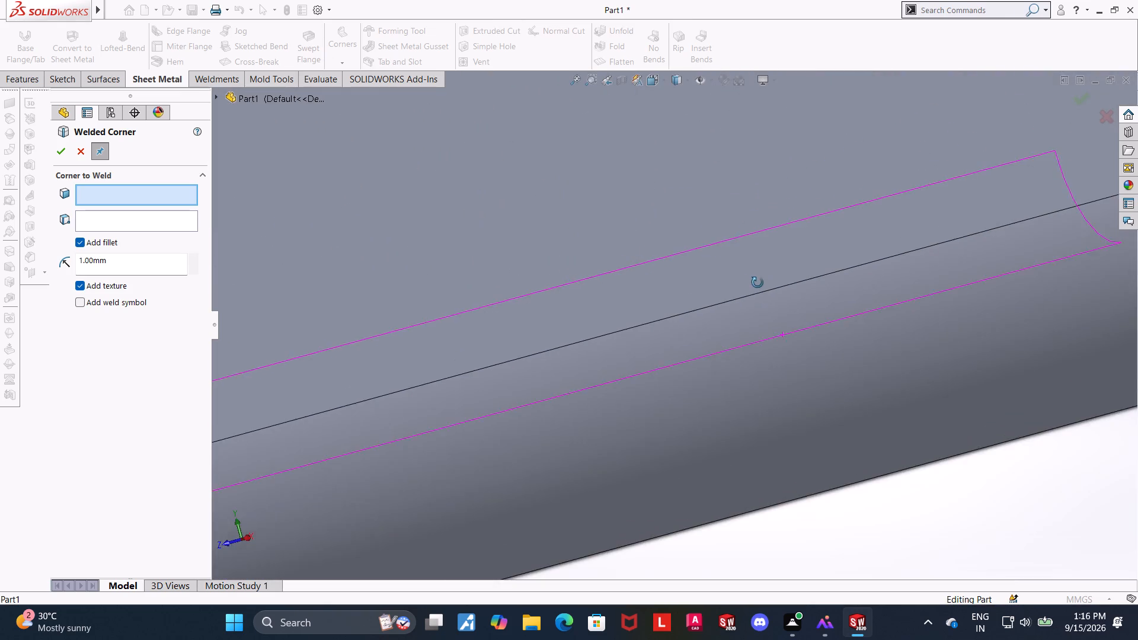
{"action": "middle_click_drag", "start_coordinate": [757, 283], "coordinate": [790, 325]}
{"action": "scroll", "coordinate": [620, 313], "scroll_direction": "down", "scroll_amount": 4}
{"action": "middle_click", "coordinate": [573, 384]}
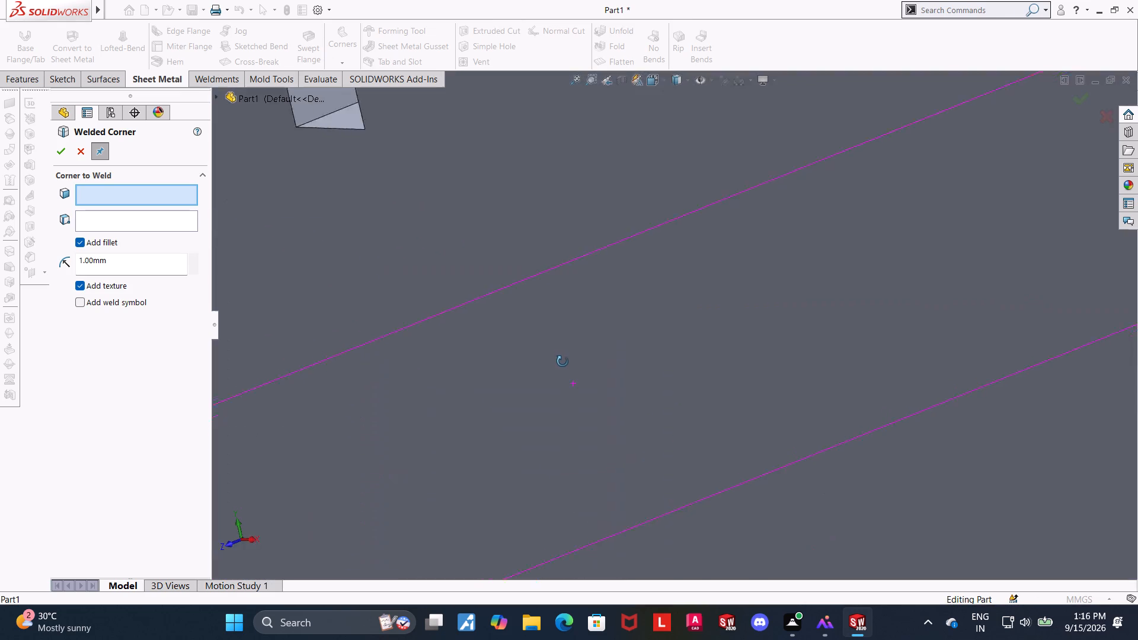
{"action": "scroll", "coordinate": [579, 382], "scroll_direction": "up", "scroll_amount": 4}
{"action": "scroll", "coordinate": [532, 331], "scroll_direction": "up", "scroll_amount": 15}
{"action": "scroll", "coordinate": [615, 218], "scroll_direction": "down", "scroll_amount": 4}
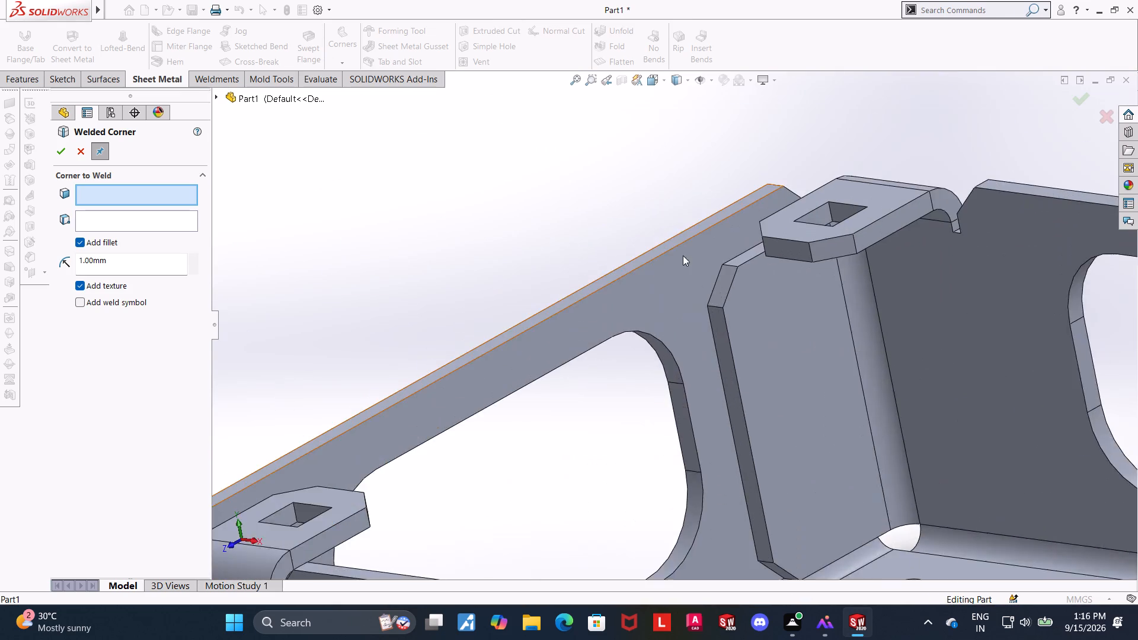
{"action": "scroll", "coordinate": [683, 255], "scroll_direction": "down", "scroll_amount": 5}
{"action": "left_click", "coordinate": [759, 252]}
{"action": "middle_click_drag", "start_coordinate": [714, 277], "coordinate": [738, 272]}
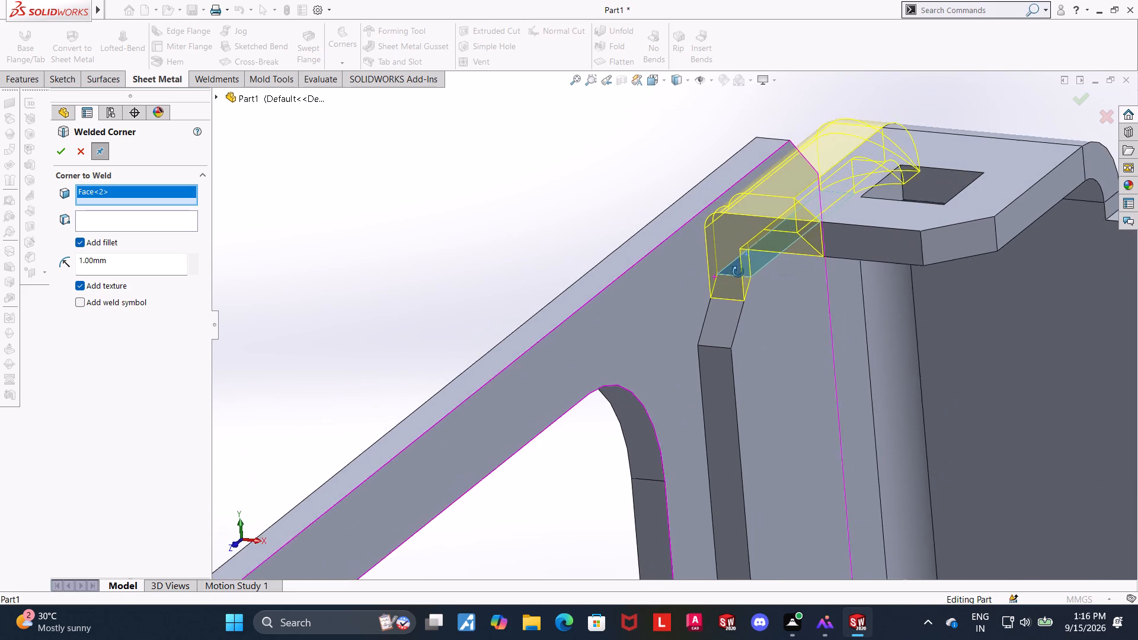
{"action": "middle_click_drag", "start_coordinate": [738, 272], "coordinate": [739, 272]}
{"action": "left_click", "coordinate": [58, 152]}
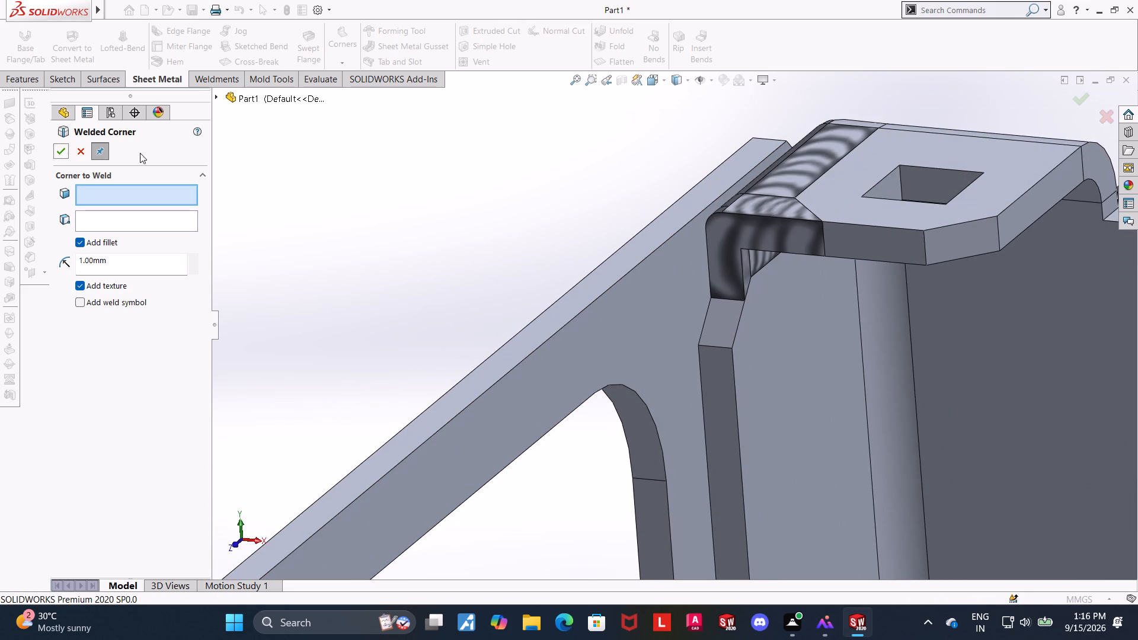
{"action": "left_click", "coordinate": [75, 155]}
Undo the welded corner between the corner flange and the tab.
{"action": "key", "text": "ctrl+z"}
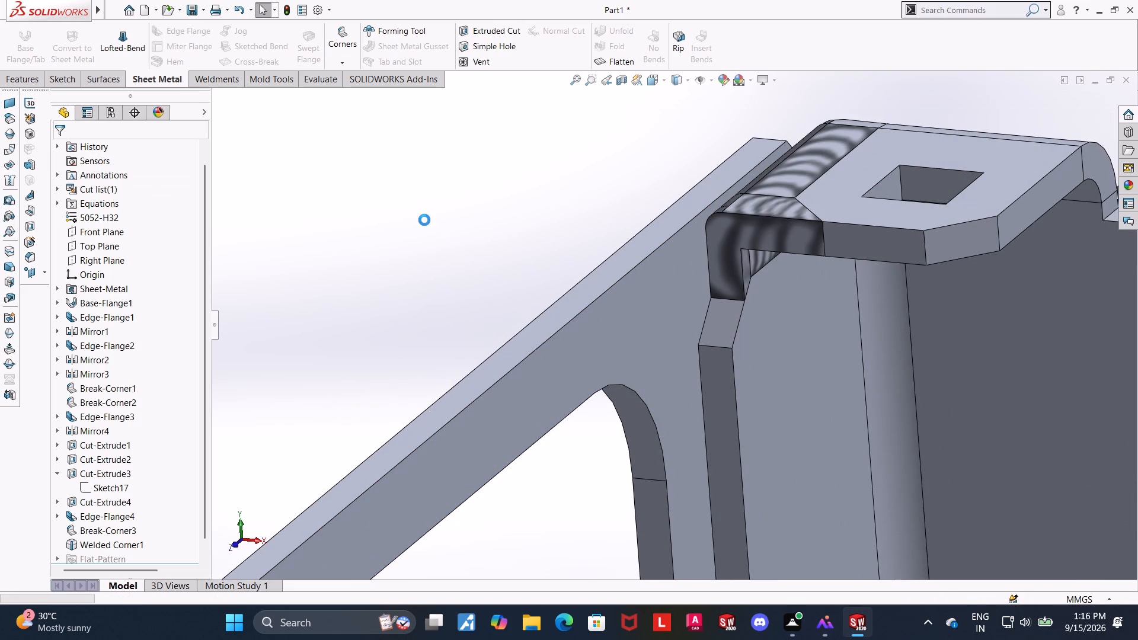
Start another welded corner on the box.
{"action": "scroll", "coordinate": [106, 529], "scroll_direction": "down", "scroll_amount": 3}
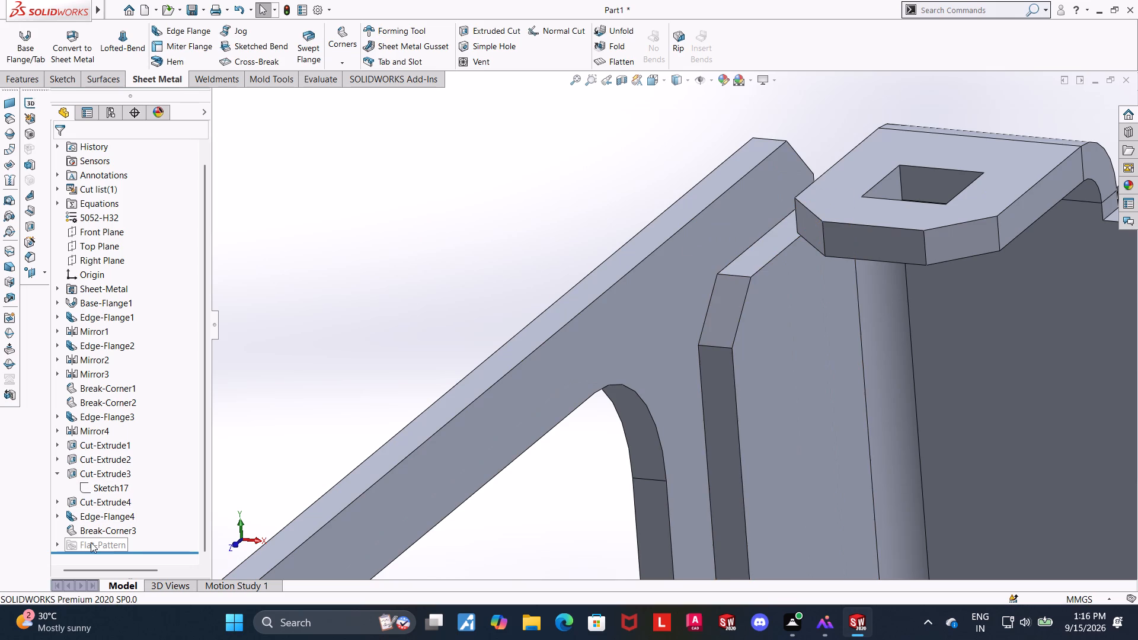
{"action": "scroll", "coordinate": [302, 455], "scroll_direction": "up", "scroll_amount": 4}
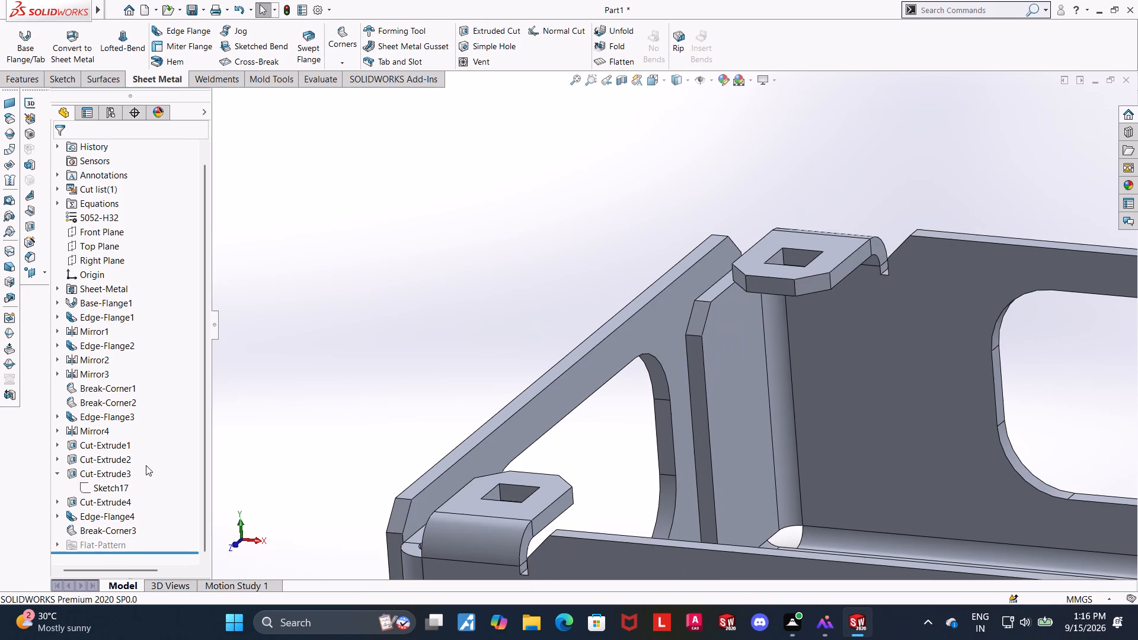
{"action": "left_click", "coordinate": [335, 64]}
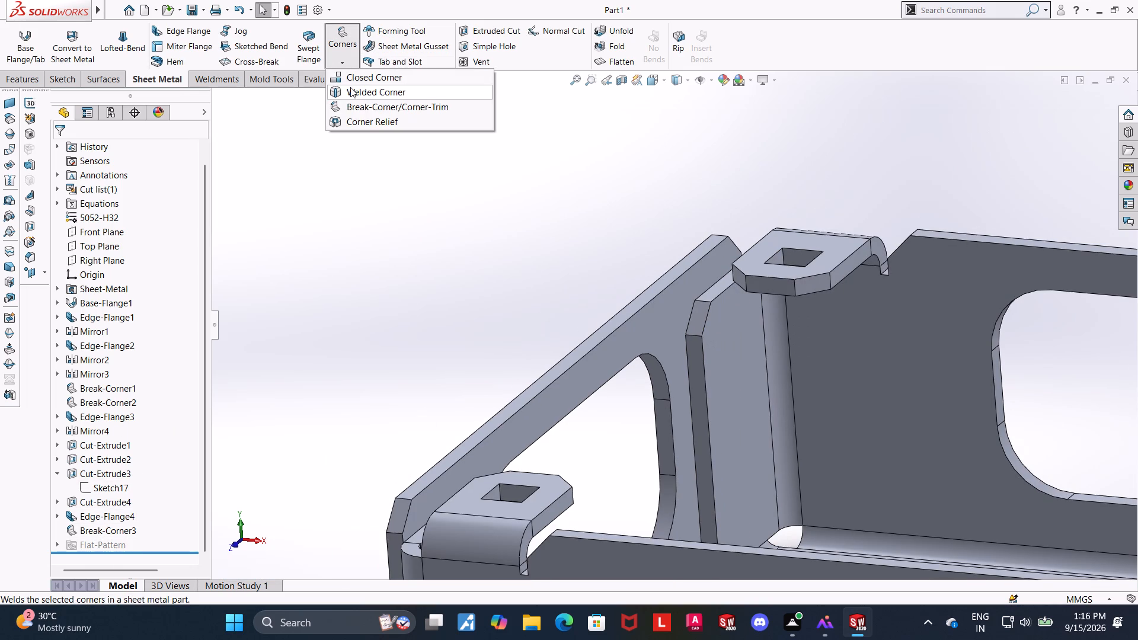
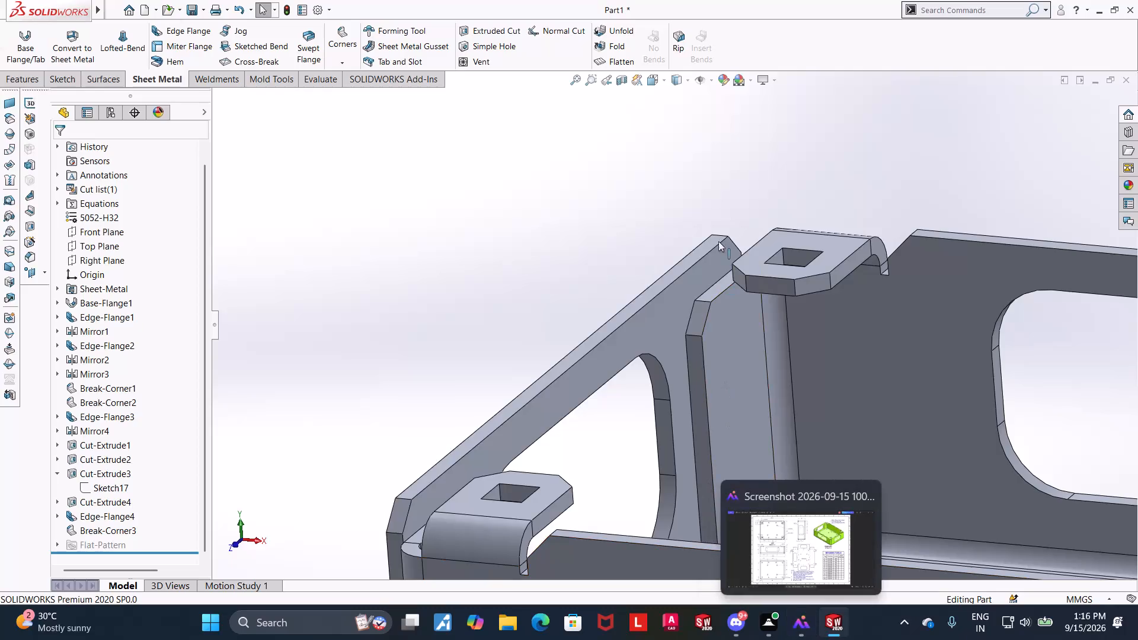
Start the Welded Corner command again for the corner of the sheet metal box.
{"action": "scroll", "coordinate": [590, 244], "scroll_direction": "up", "scroll_amount": 3}
{"action": "scroll", "coordinate": [774, 348], "scroll_direction": "down", "scroll_amount": 2}
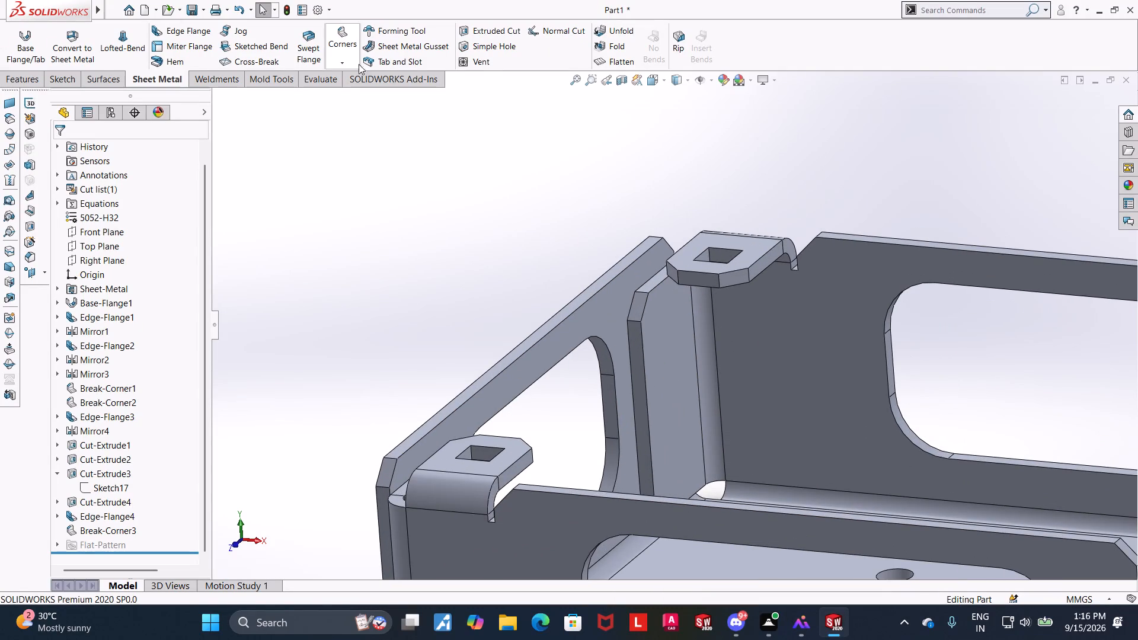
{"action": "left_click", "coordinate": [349, 60]}
{"action": "left_click", "coordinate": [362, 88]}
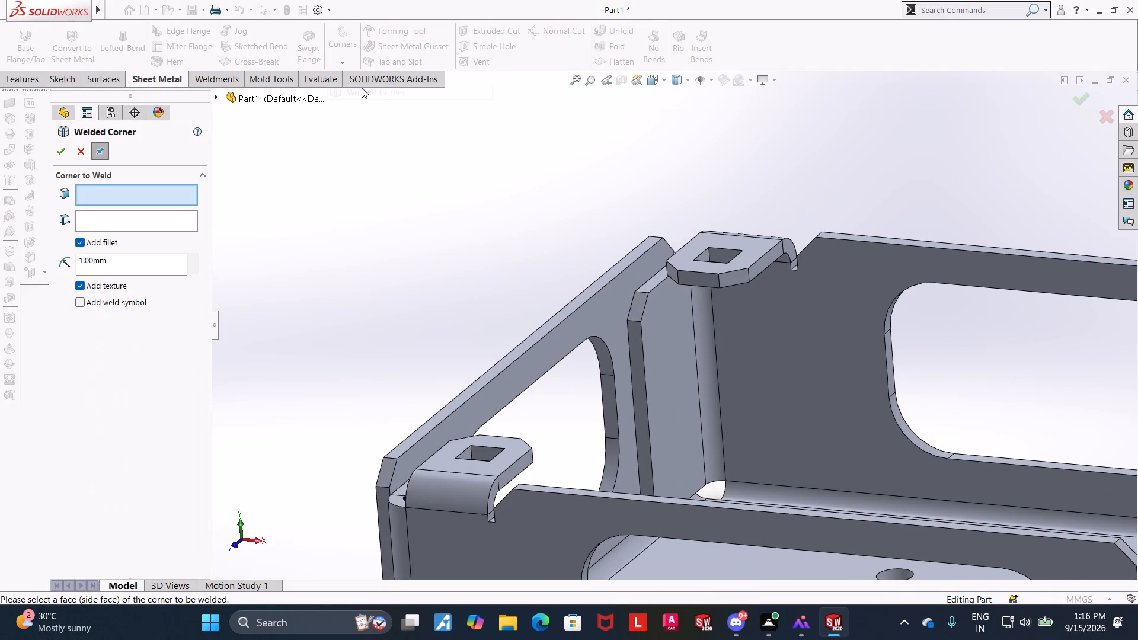
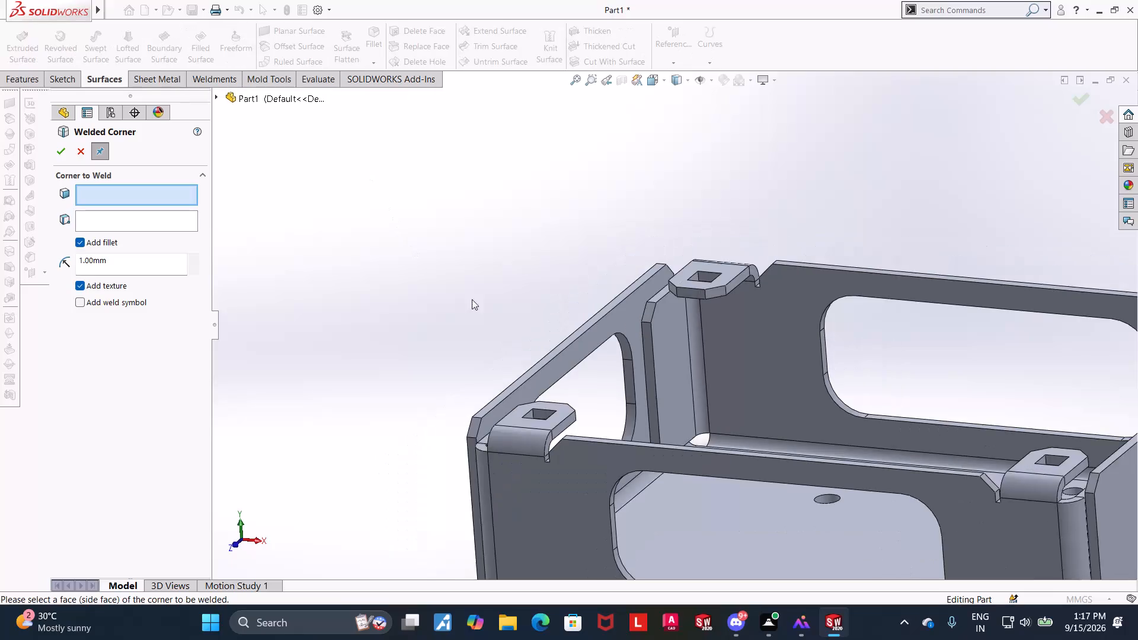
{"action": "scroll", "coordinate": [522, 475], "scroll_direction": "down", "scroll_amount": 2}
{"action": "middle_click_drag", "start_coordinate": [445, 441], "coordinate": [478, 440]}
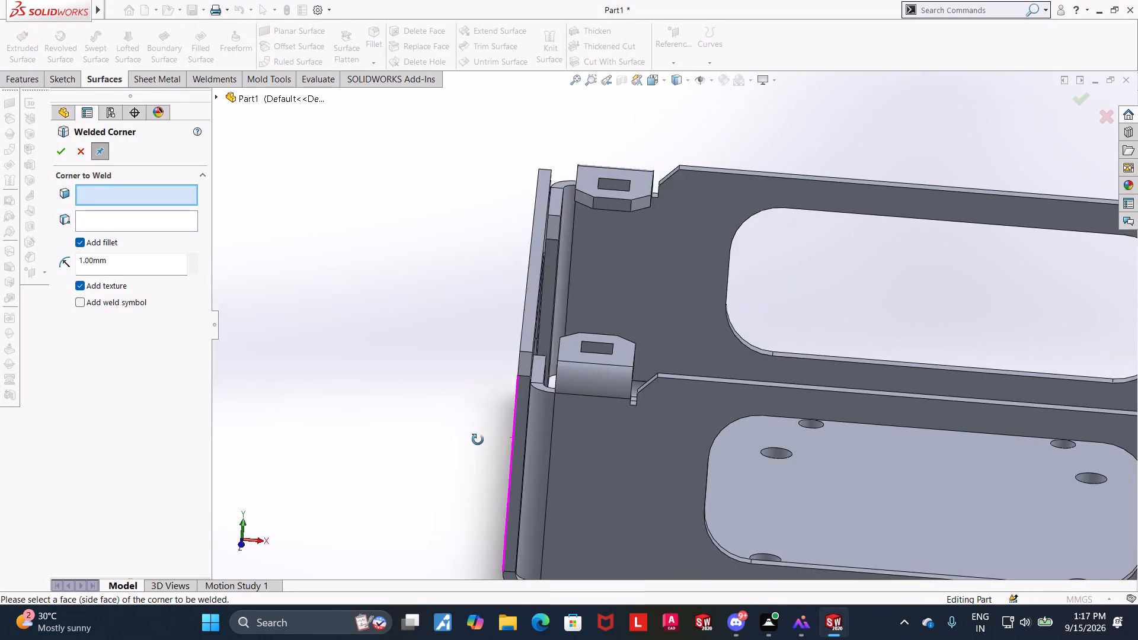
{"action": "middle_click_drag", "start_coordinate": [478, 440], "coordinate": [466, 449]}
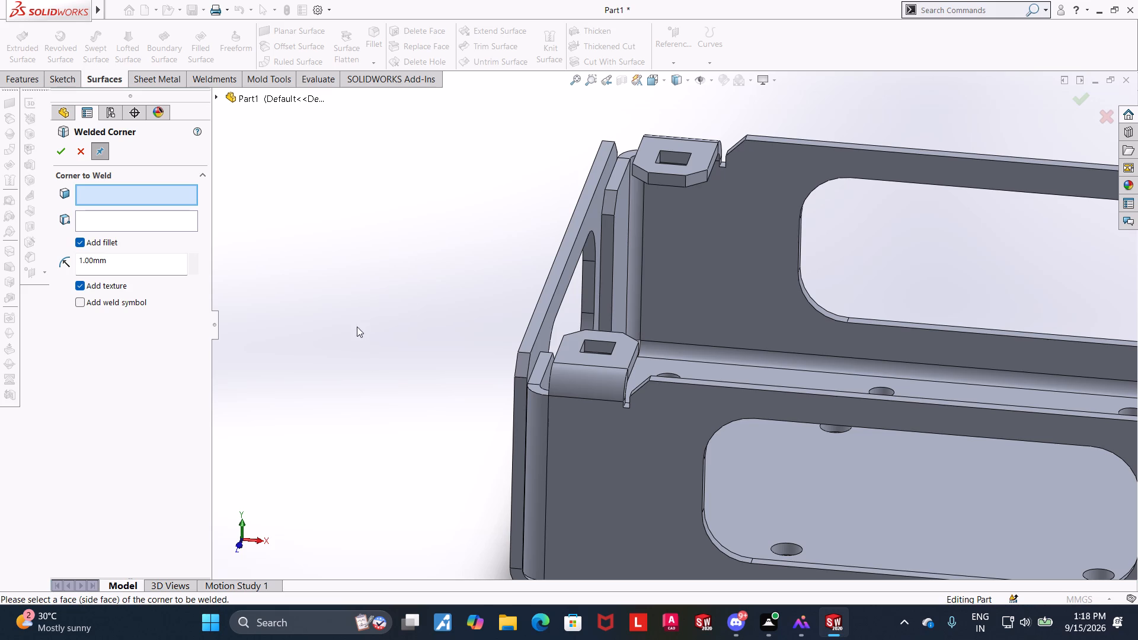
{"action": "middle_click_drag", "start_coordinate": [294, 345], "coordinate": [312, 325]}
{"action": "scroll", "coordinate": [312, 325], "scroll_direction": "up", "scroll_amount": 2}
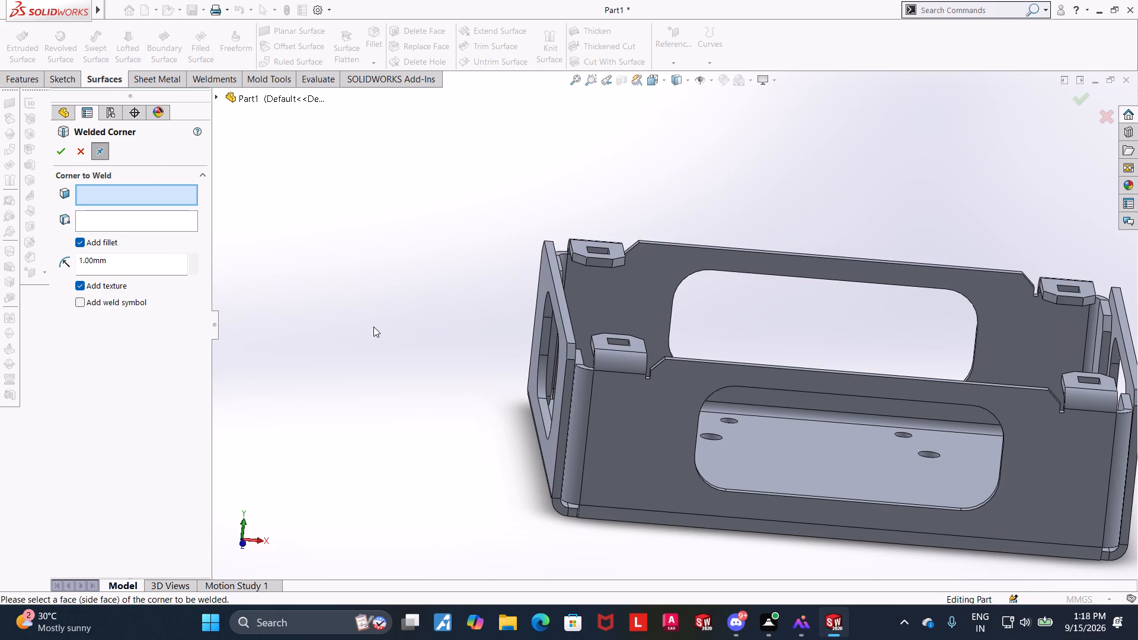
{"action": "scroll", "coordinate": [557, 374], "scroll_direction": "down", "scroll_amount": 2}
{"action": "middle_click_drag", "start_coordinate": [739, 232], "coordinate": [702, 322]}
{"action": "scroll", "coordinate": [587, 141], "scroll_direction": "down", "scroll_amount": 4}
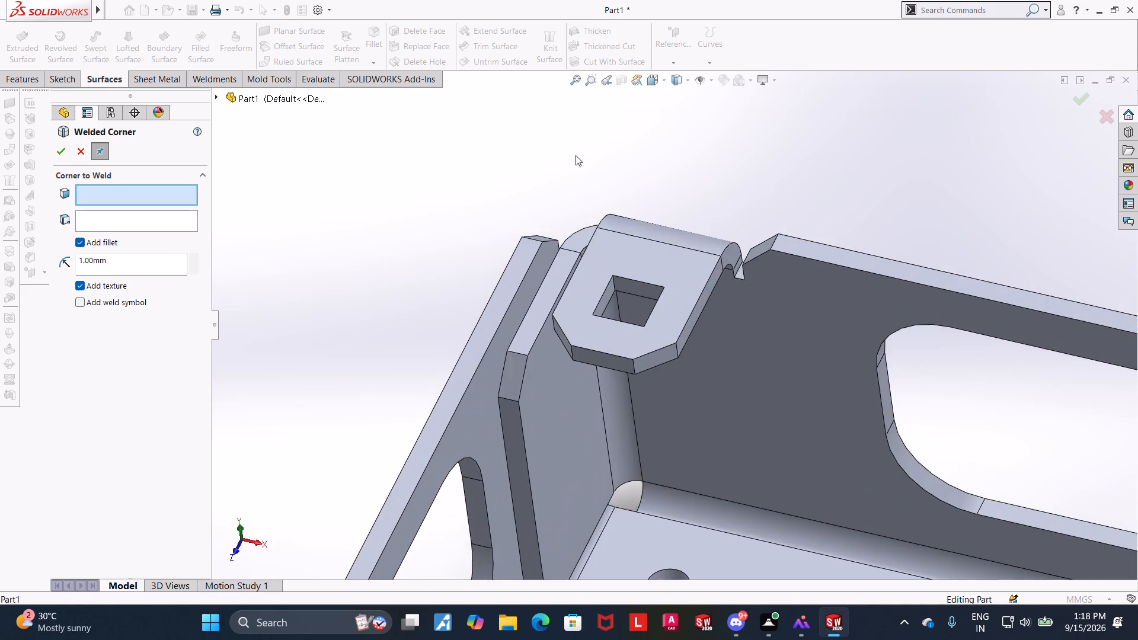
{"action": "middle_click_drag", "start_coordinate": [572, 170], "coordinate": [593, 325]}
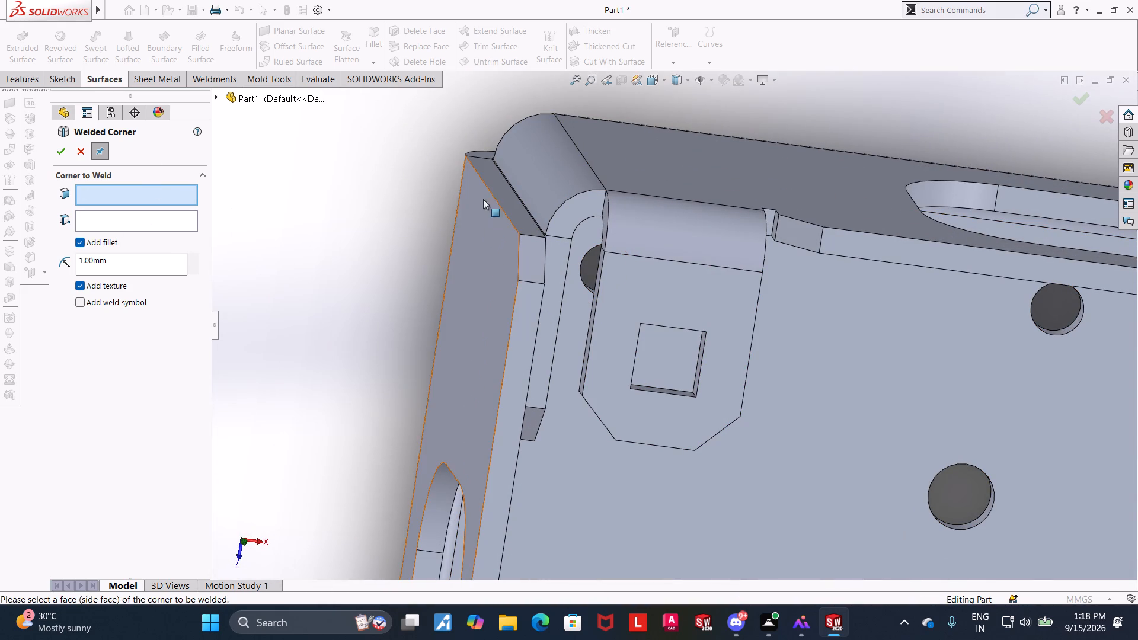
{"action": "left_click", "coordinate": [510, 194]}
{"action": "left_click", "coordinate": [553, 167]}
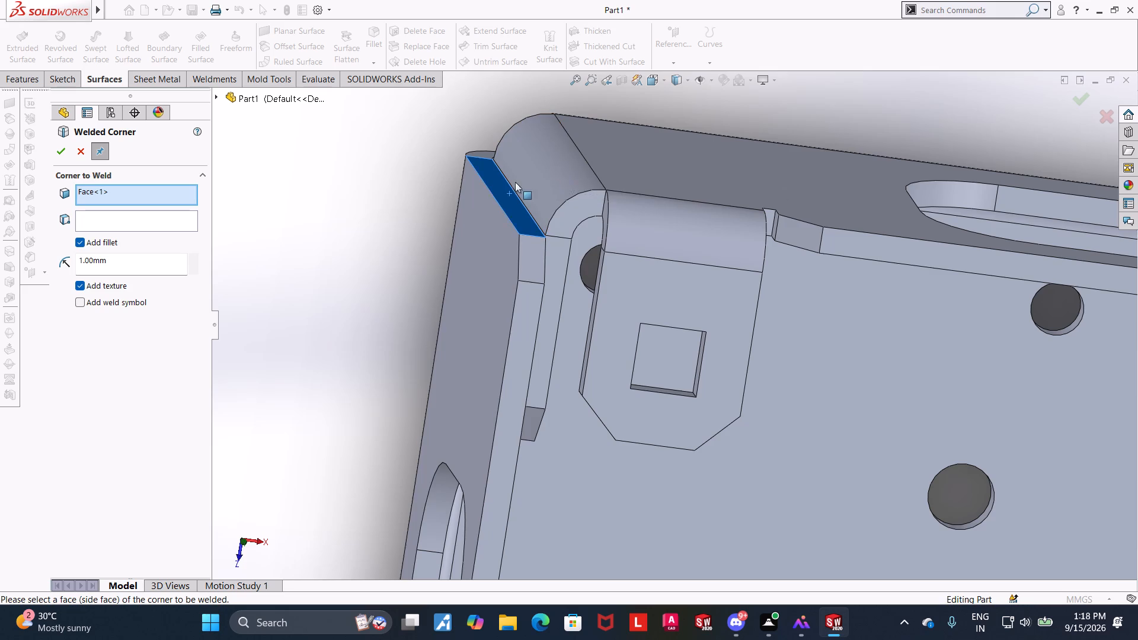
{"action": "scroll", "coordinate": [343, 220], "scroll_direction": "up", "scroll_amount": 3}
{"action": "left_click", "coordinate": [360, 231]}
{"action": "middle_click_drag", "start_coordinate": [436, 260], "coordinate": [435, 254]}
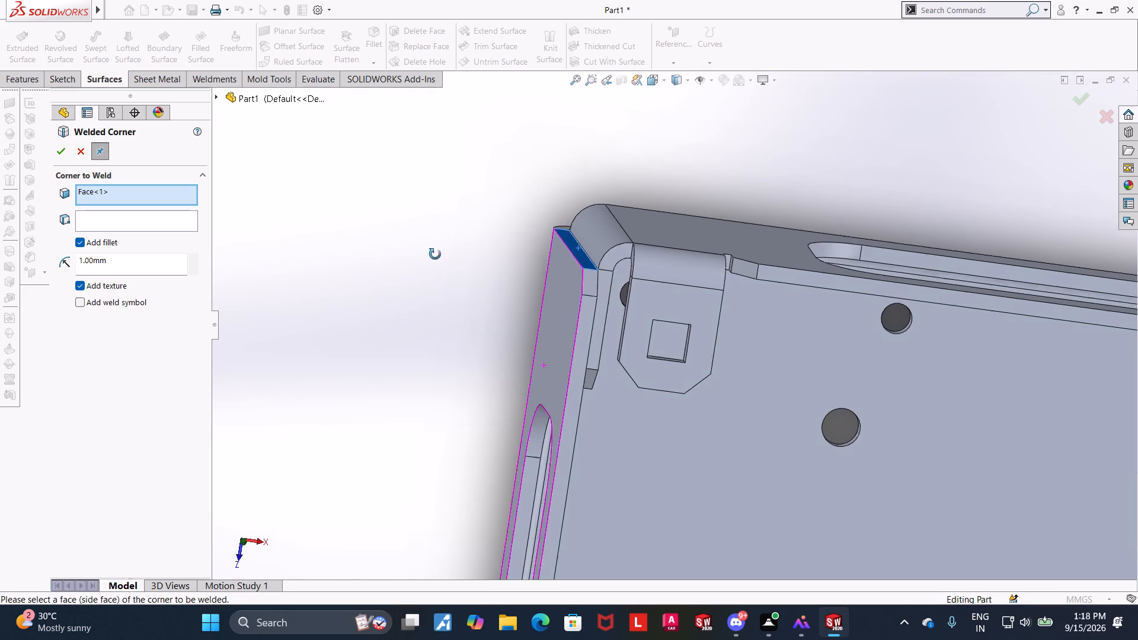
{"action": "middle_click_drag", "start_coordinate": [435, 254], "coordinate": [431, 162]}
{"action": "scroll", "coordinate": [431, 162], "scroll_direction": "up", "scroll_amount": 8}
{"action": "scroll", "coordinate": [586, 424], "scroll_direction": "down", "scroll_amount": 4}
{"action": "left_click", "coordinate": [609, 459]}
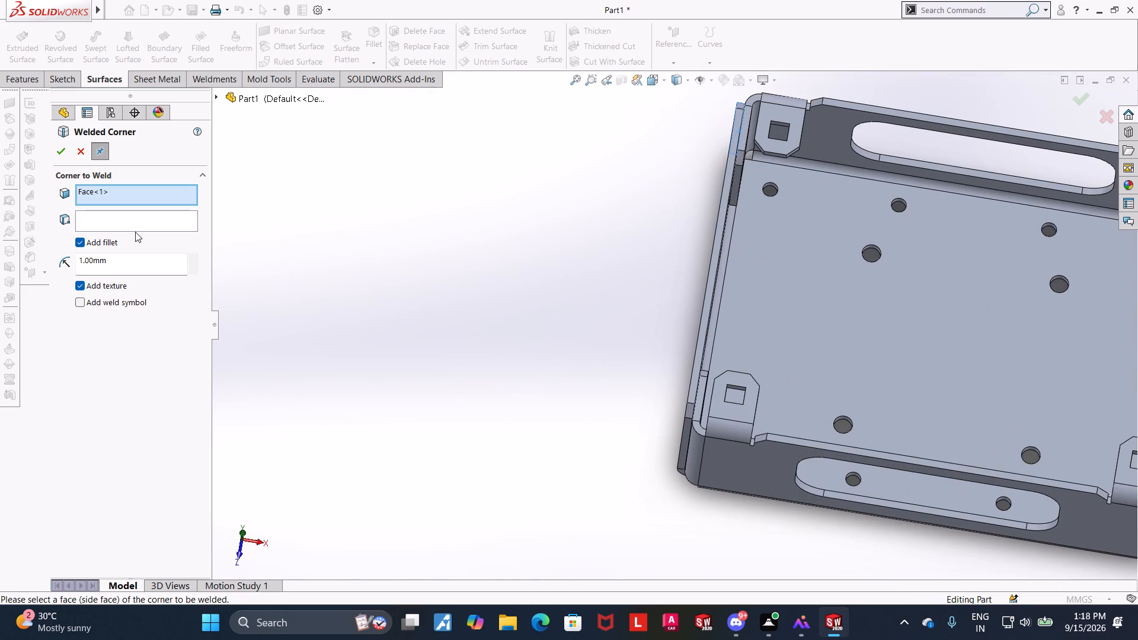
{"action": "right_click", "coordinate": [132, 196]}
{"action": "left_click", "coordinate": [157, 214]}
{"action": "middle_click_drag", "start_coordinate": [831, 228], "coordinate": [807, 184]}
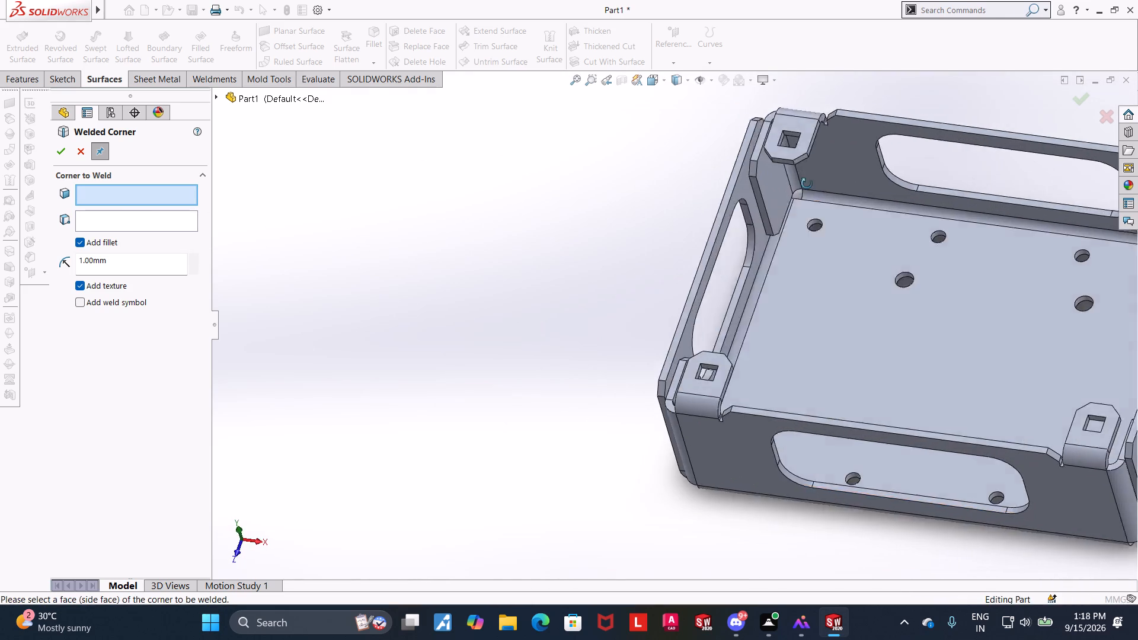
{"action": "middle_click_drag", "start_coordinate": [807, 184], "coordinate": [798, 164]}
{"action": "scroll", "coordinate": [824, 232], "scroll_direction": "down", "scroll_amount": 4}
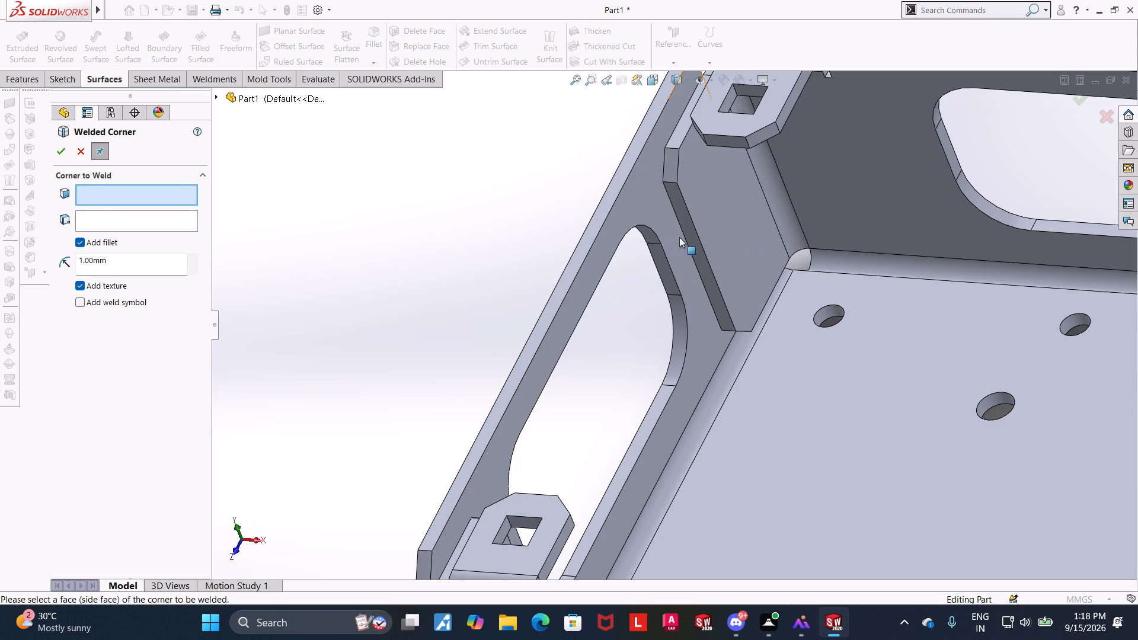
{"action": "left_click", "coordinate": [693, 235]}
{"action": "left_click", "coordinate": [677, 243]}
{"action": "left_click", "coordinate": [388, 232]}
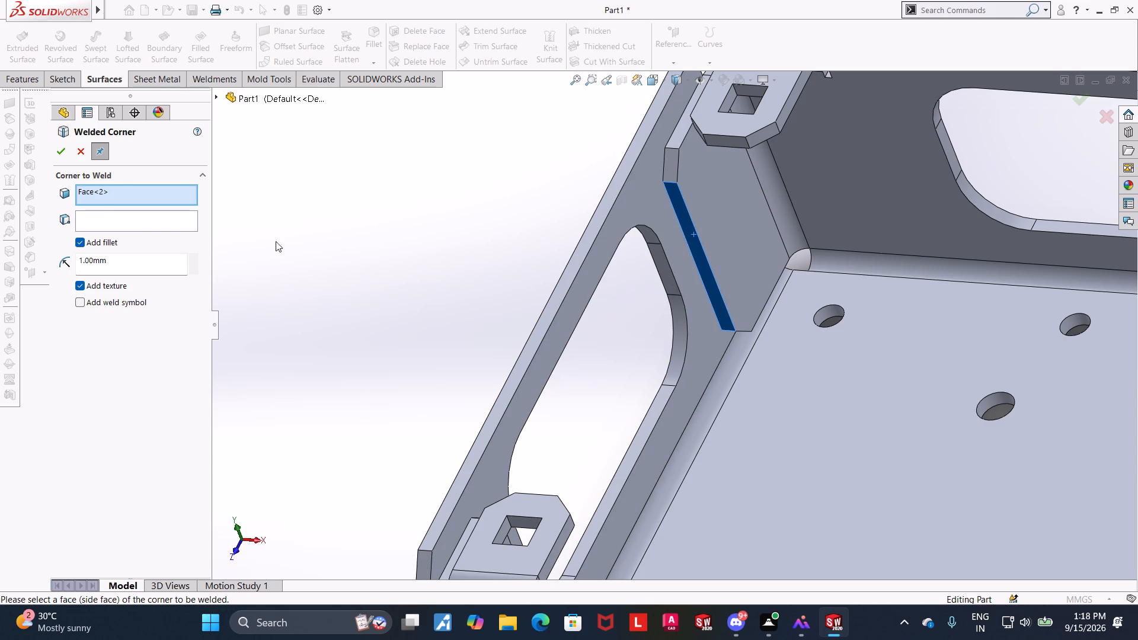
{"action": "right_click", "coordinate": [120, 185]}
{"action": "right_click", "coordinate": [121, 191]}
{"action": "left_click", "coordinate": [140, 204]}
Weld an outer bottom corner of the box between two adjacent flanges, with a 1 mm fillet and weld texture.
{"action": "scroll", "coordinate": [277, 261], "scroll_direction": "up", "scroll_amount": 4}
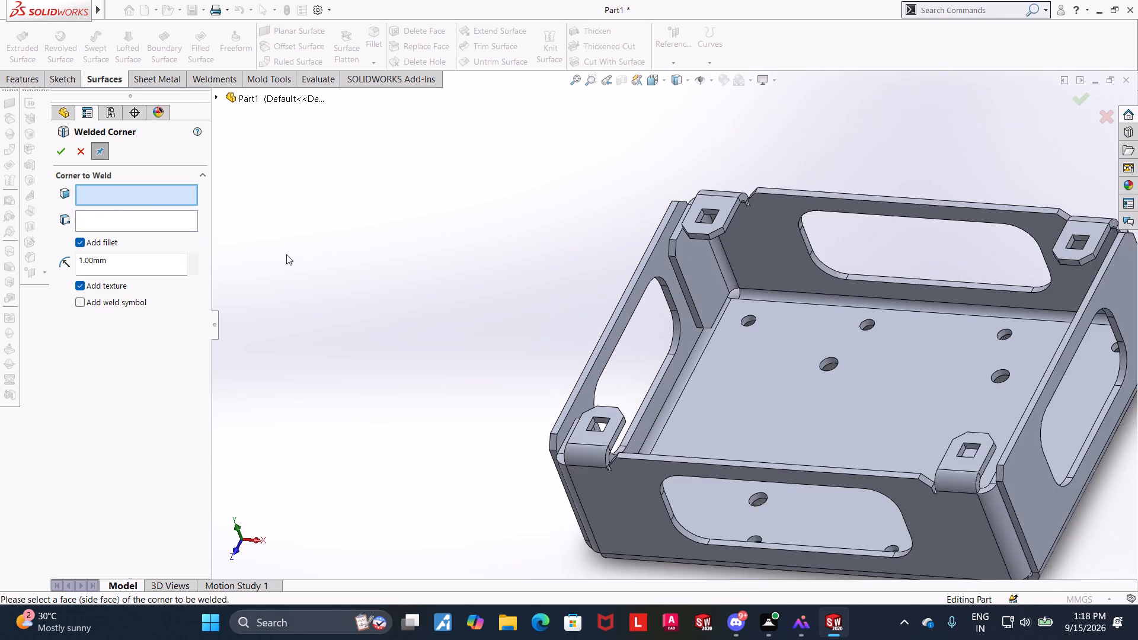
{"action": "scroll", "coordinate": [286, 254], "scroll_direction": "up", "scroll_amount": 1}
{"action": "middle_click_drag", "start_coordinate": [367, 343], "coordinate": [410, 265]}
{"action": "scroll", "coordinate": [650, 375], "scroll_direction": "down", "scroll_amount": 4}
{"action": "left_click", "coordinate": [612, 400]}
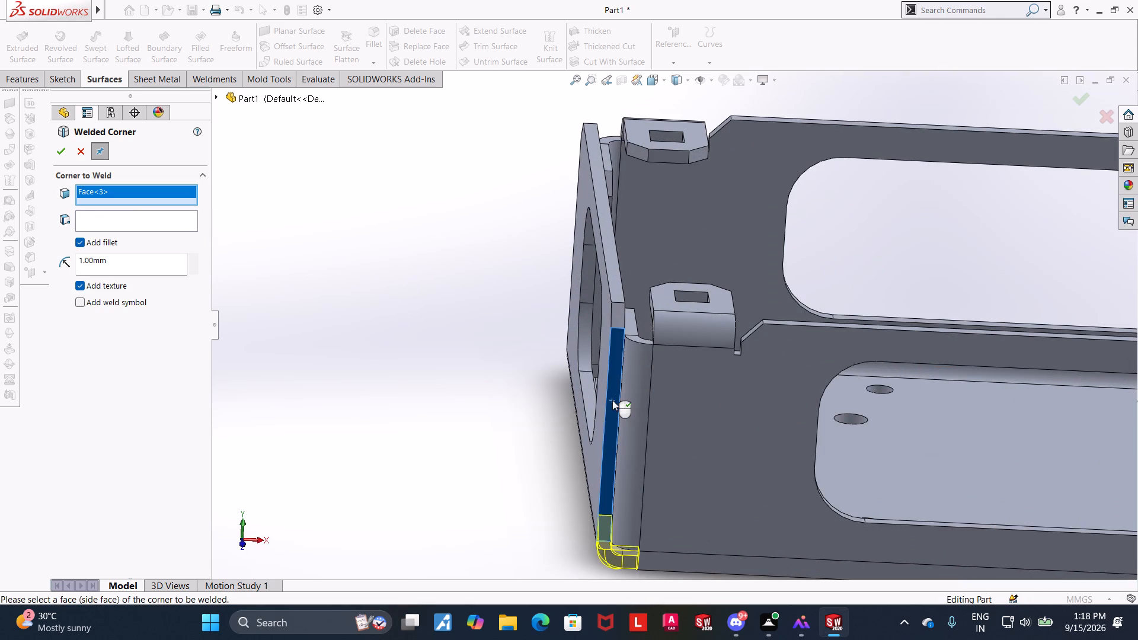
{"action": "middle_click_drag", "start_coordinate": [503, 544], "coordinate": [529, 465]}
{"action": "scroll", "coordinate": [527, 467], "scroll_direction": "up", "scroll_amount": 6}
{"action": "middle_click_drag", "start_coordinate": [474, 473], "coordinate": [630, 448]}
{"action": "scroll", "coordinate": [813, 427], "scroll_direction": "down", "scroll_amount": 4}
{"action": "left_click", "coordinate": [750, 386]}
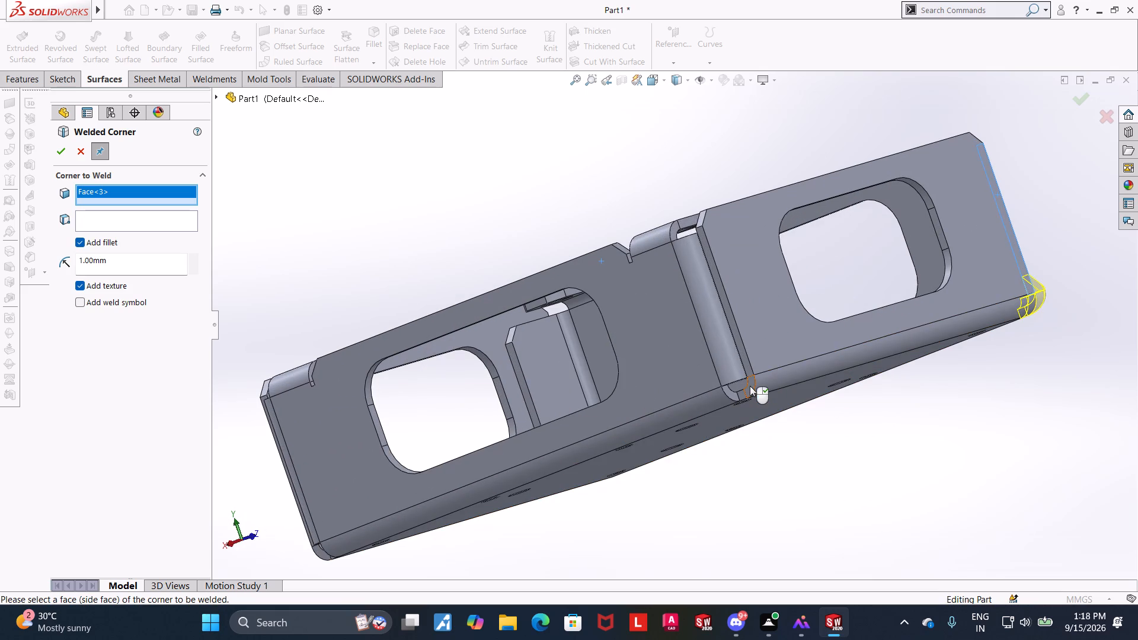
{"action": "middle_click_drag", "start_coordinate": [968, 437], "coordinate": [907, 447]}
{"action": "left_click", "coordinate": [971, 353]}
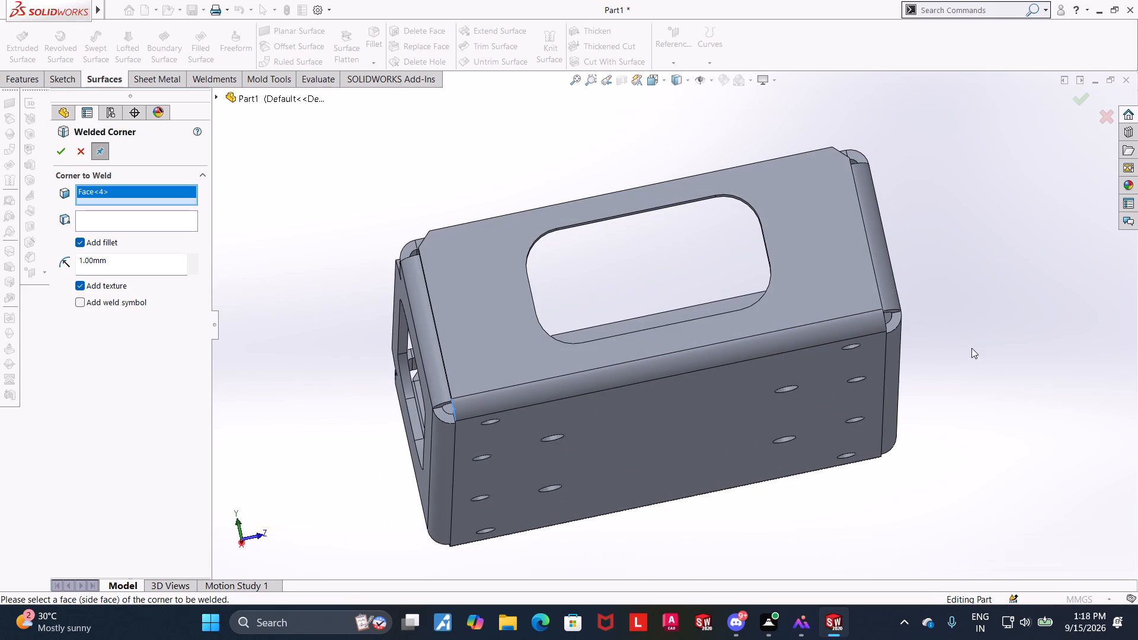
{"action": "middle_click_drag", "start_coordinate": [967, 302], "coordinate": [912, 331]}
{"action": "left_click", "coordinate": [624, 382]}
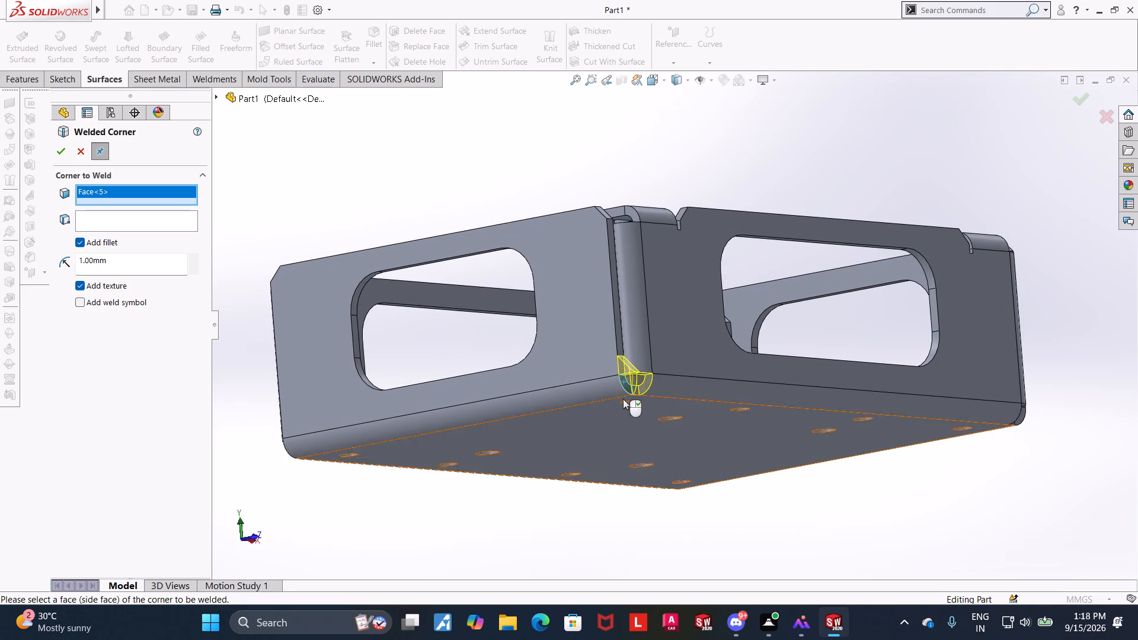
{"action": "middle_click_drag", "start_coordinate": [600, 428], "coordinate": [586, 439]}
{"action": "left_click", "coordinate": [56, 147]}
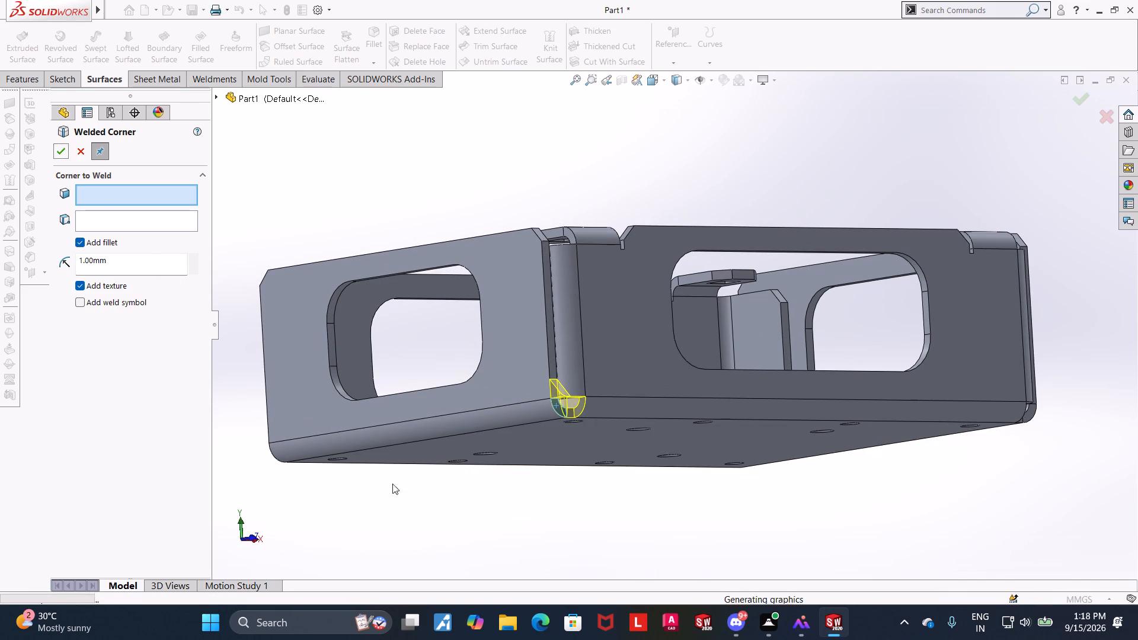
Examine the weld at the box's bottom corner from outside and close the Welded Corner command.
{"action": "scroll", "coordinate": [578, 412], "scroll_direction": "down", "scroll_amount": 7}
{"action": "middle_click_drag", "start_coordinate": [641, 368], "coordinate": [605, 393]}
{"action": "scroll", "coordinate": [621, 383], "scroll_direction": "up", "scroll_amount": 3}
{"action": "middle_click_drag", "start_coordinate": [648, 417], "coordinate": [707, 425]}
{"action": "scroll", "coordinate": [705, 425], "scroll_direction": "up", "scroll_amount": 4}
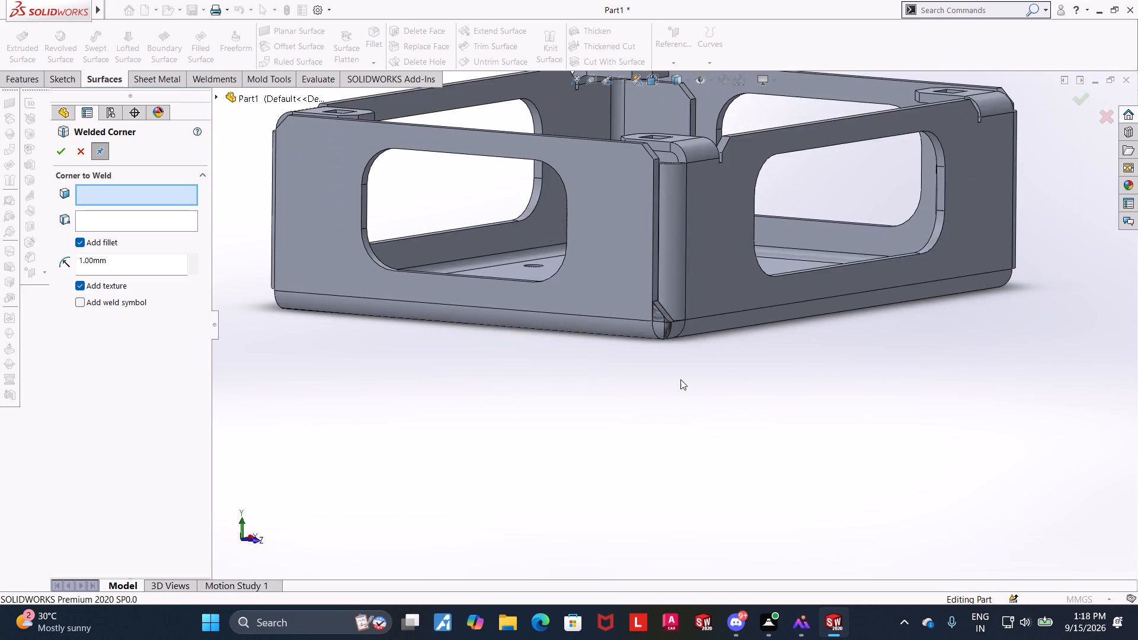
{"action": "scroll", "coordinate": [682, 279], "scroll_direction": "down", "scroll_amount": 5}
{"action": "scroll", "coordinate": [685, 325], "scroll_direction": "up", "scroll_amount": 7}
{"action": "scroll", "coordinate": [413, 328], "scroll_direction": "down", "scroll_amount": 1}
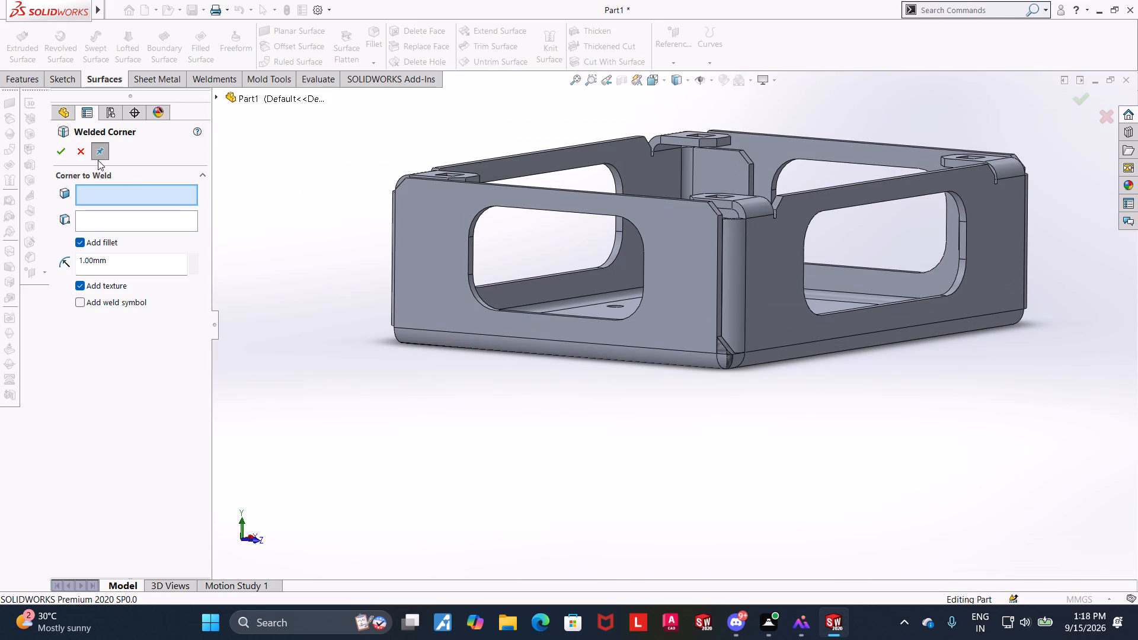
{"action": "left_click", "coordinate": [79, 153]}
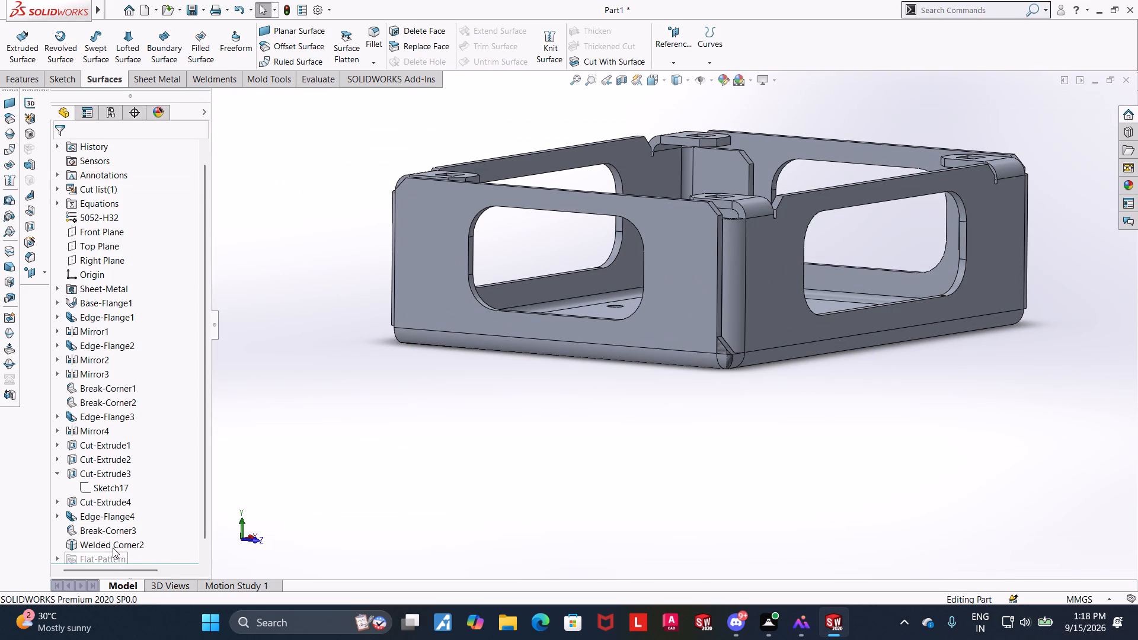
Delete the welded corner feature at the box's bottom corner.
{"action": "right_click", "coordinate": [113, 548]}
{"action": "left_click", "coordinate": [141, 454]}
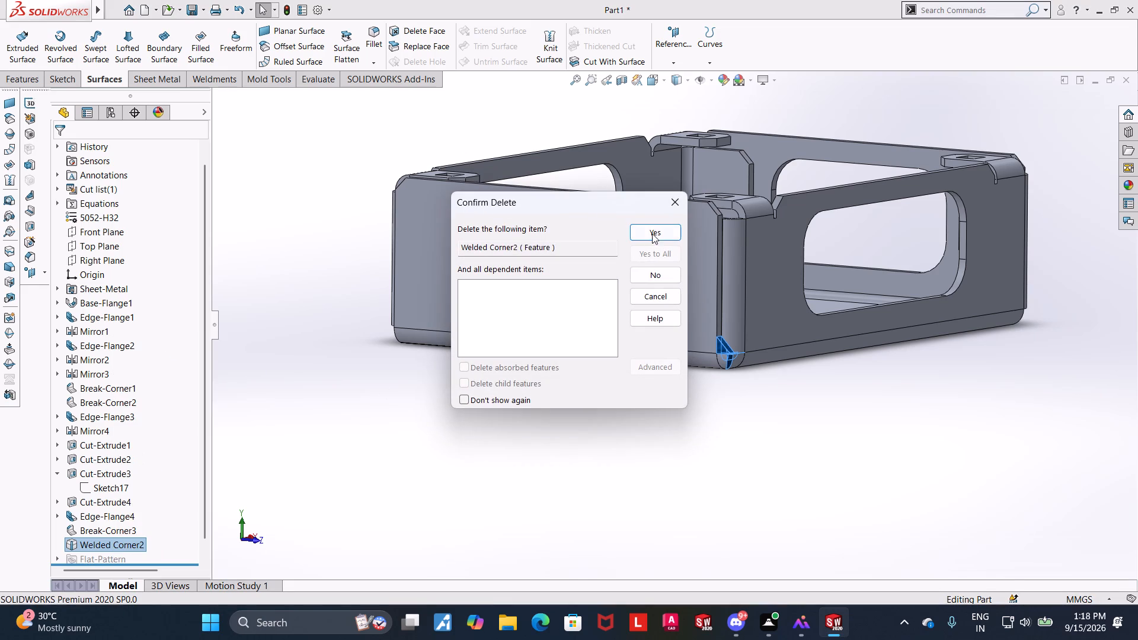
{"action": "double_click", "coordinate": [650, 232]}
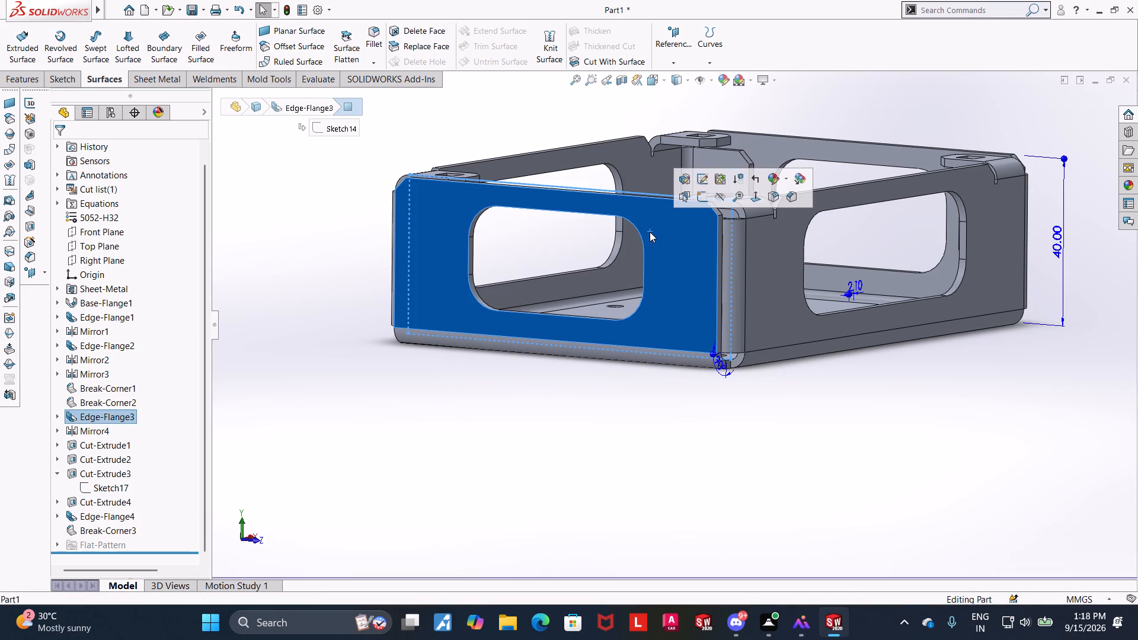
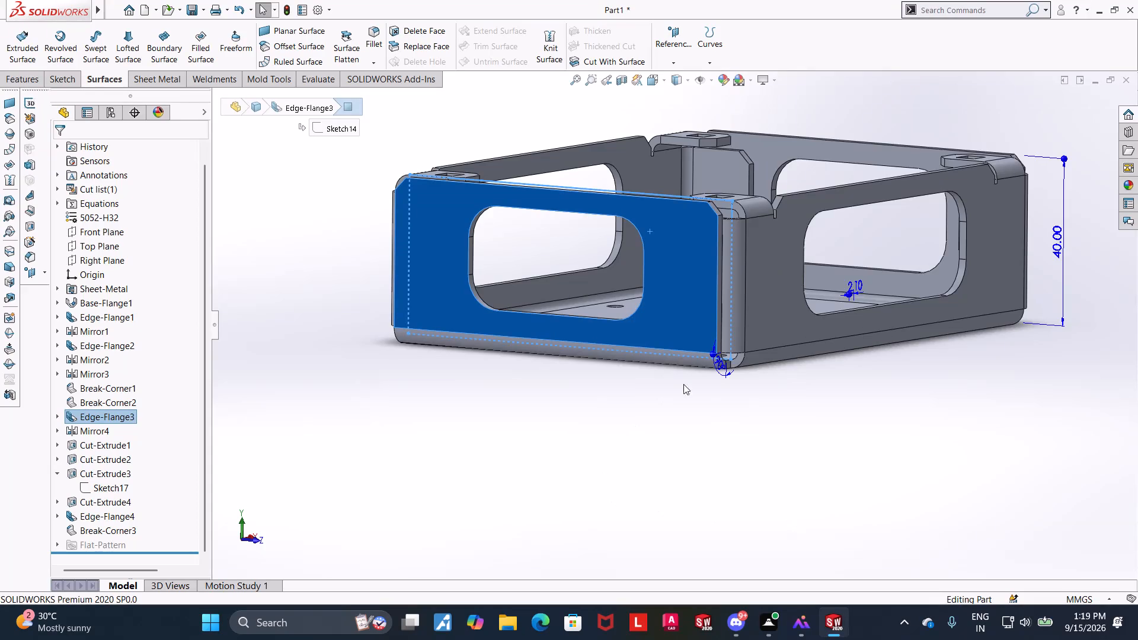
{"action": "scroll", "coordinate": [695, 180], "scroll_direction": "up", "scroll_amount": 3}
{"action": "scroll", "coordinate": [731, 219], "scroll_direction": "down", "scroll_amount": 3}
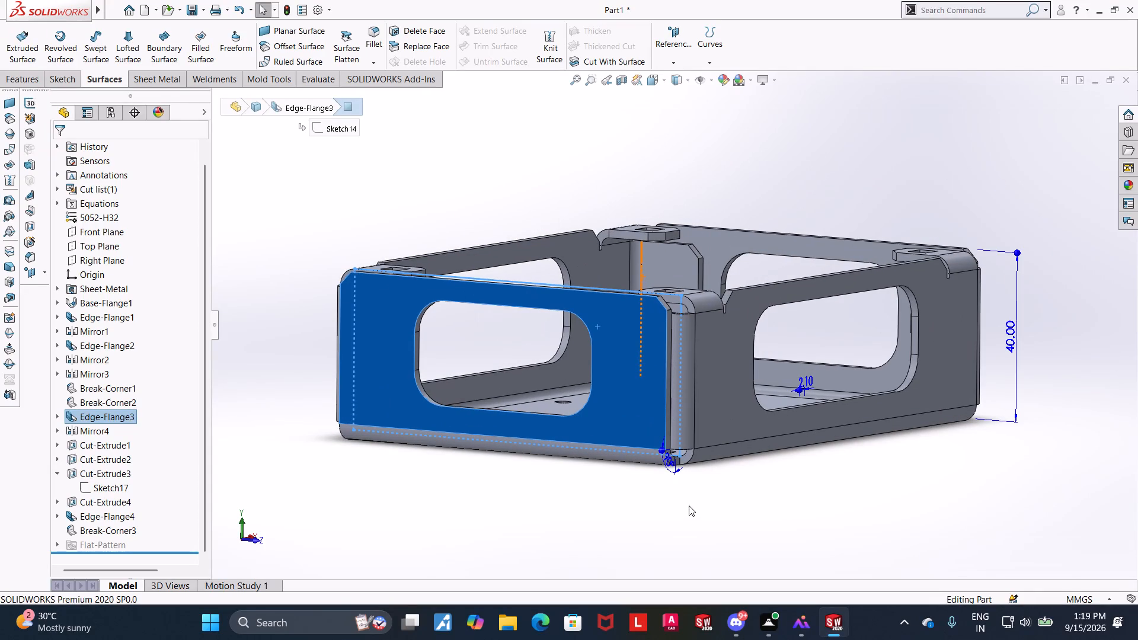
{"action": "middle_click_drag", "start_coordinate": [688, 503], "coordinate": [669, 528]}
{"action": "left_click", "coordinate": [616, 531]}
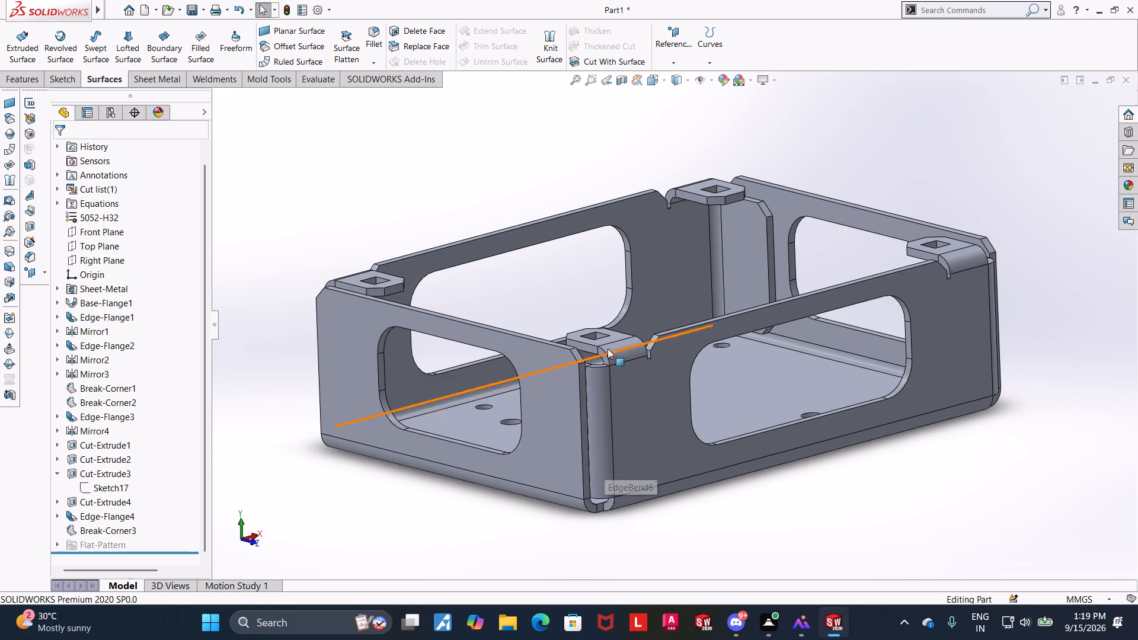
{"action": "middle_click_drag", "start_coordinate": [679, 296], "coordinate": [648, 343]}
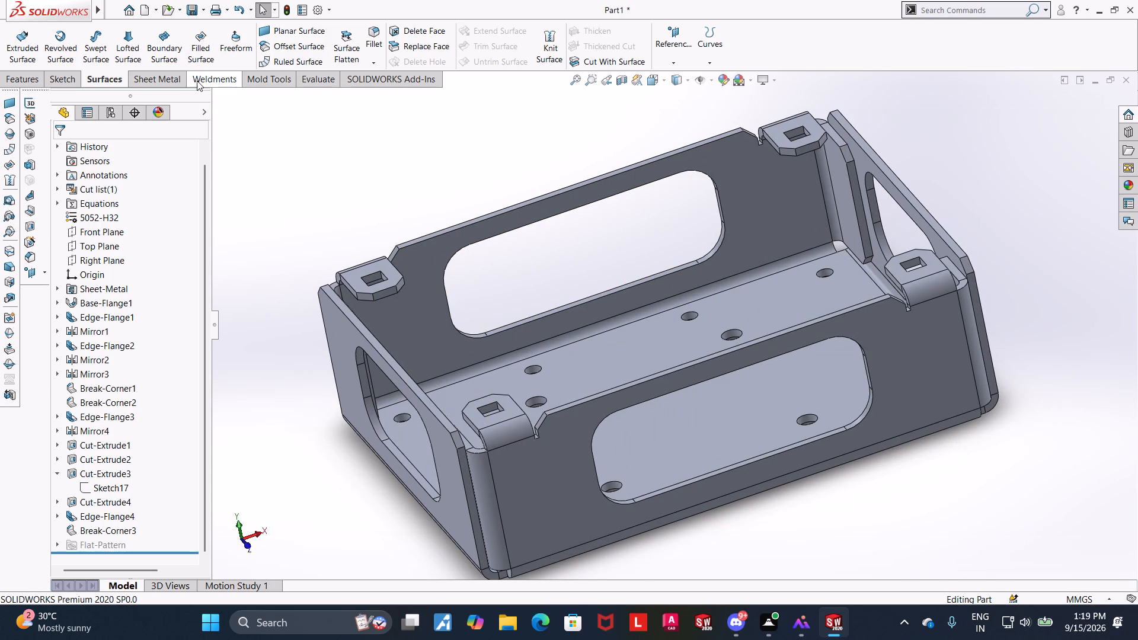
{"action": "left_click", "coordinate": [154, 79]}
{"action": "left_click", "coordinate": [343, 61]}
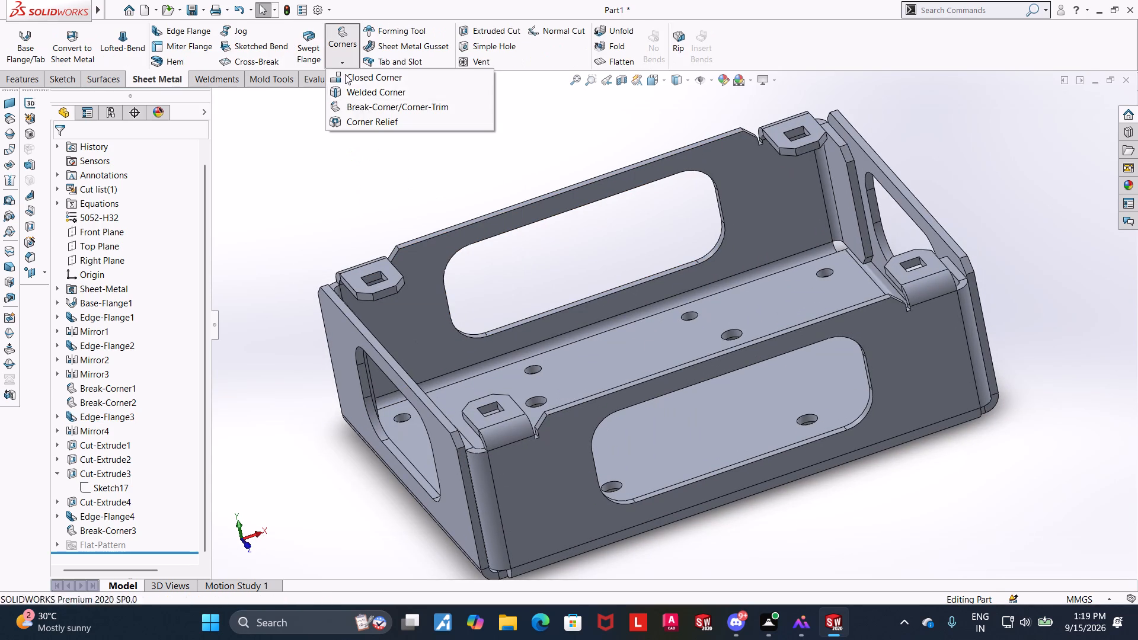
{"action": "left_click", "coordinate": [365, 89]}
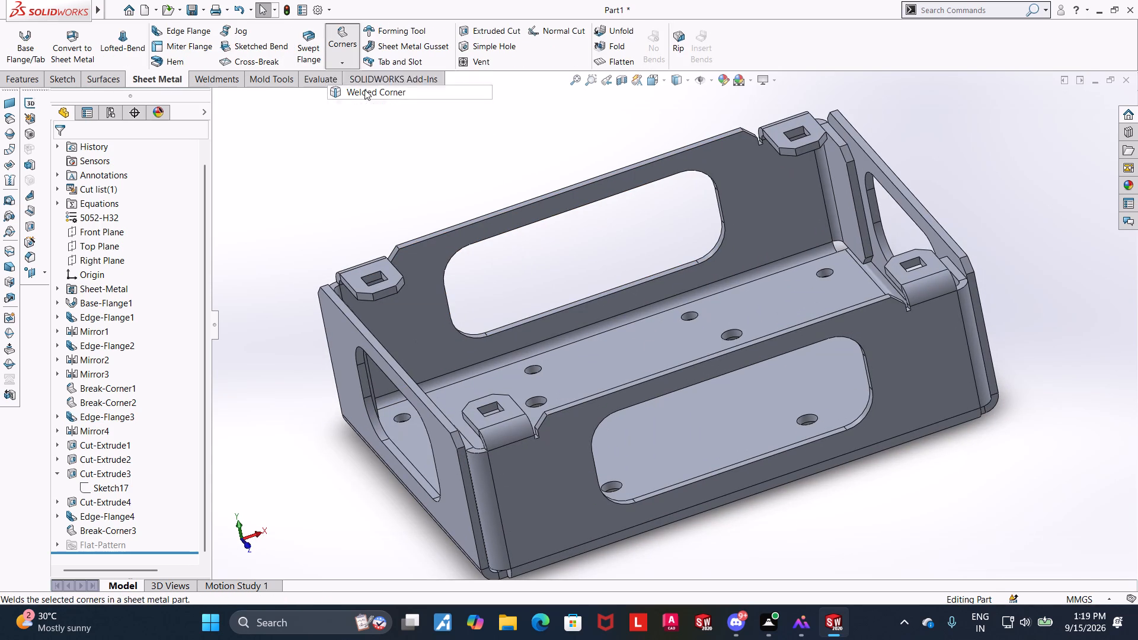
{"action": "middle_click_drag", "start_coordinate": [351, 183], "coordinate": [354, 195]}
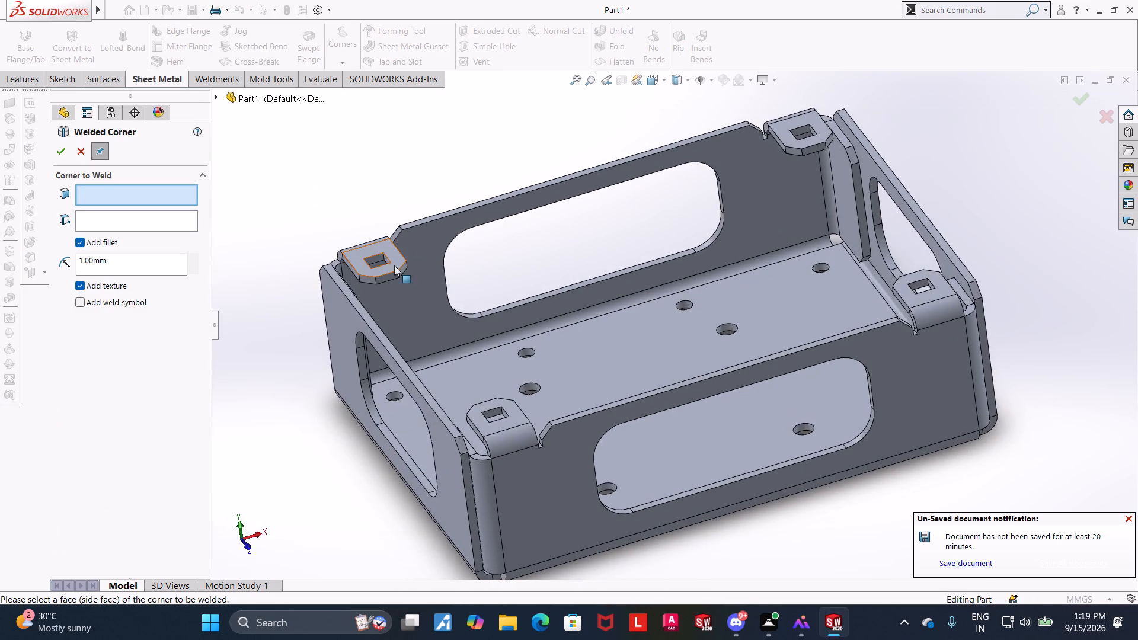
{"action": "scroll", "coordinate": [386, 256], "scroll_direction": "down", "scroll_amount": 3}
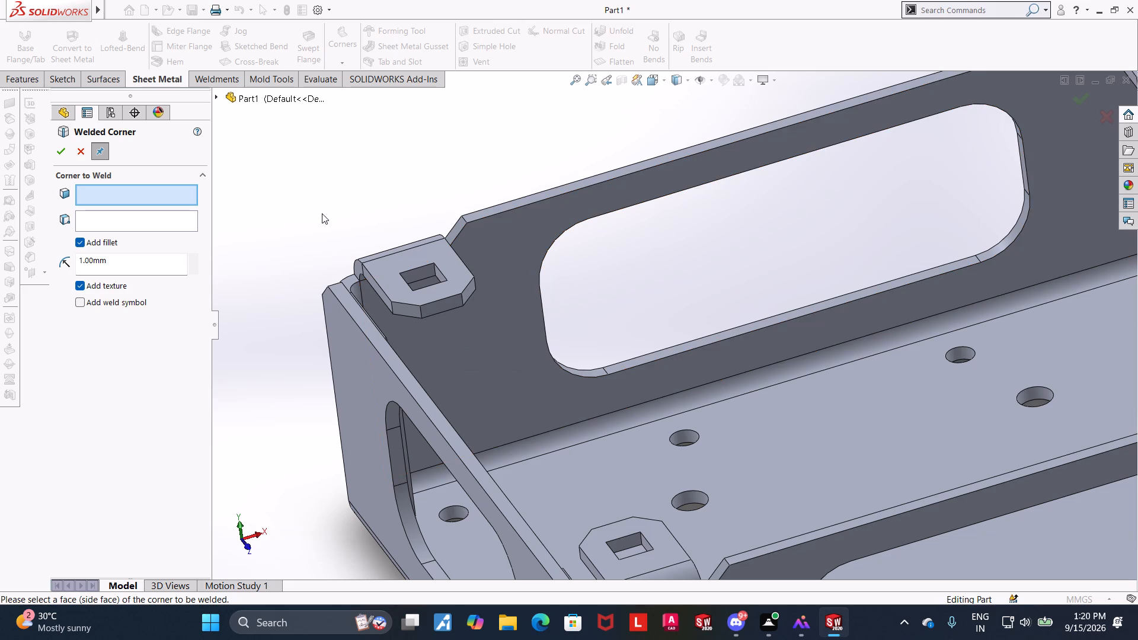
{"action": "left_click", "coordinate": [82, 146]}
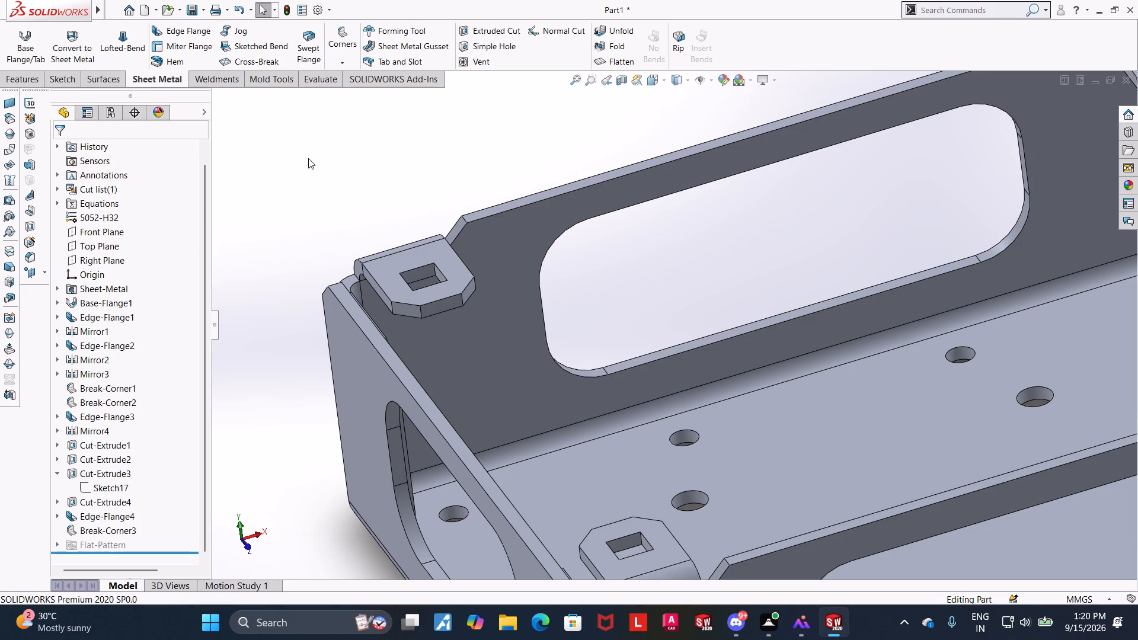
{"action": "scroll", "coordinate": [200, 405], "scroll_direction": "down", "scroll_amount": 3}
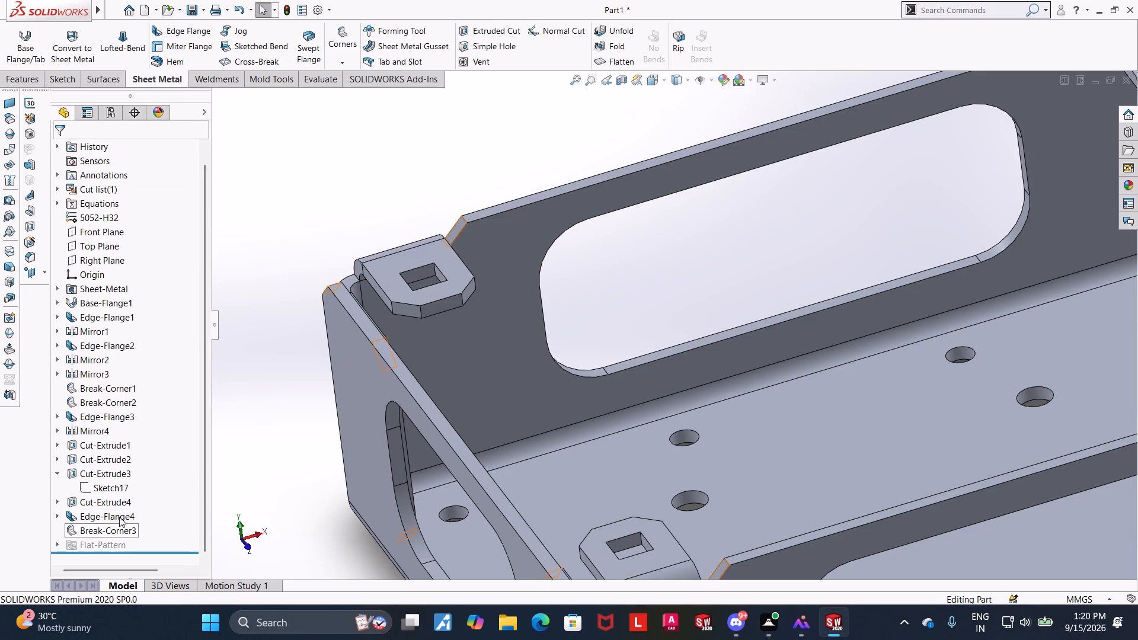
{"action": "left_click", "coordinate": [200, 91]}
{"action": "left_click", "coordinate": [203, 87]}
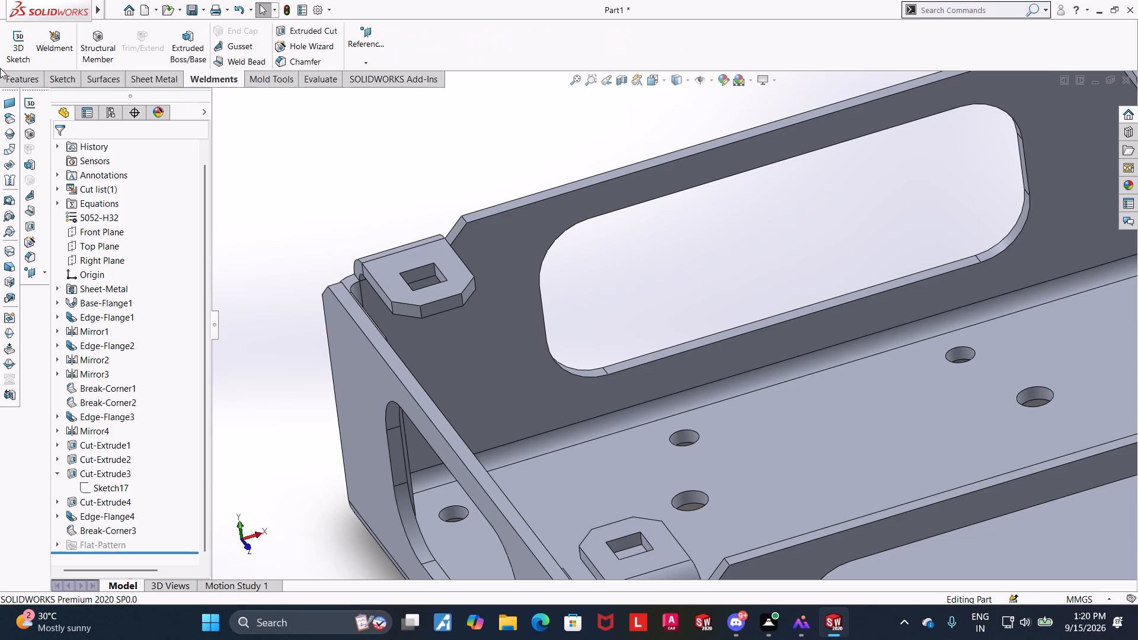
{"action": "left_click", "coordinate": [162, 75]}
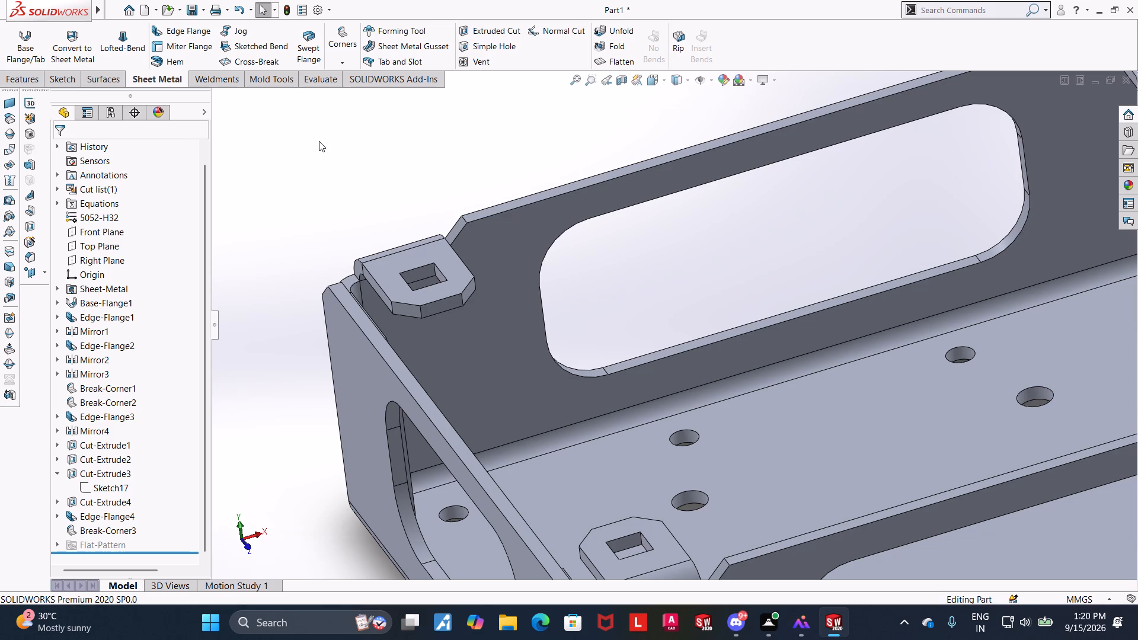
Start a Weld Bead defined by weld path, selecting the inner corner flap's short top edge against the end wall, beside the tab.
{"action": "left_click", "coordinate": [232, 76]}
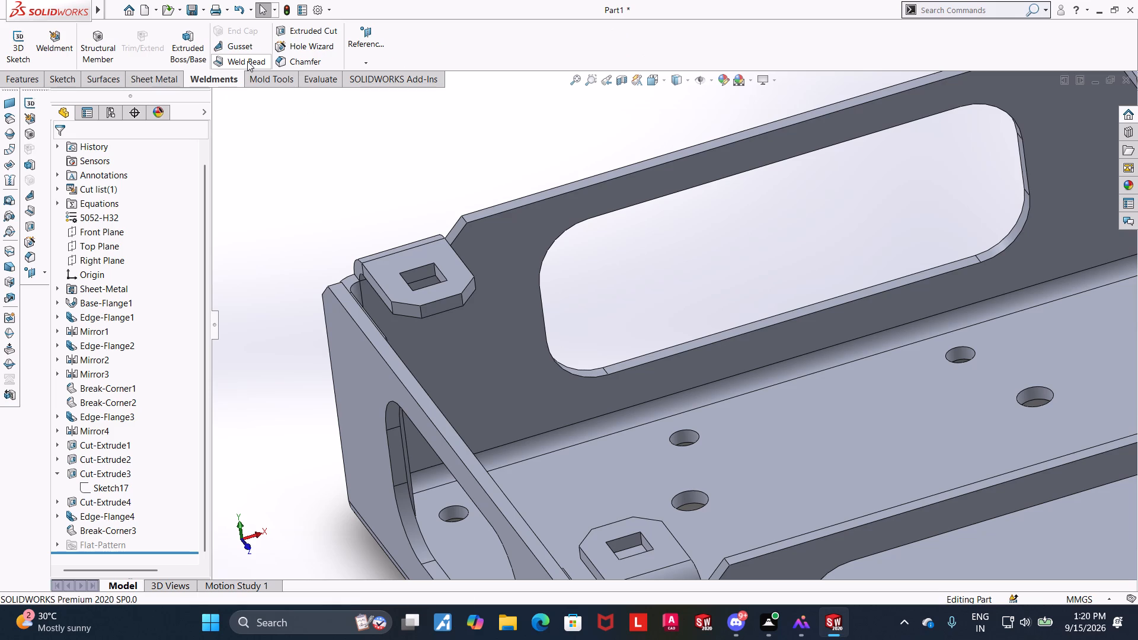
{"action": "left_click", "coordinate": [247, 61]}
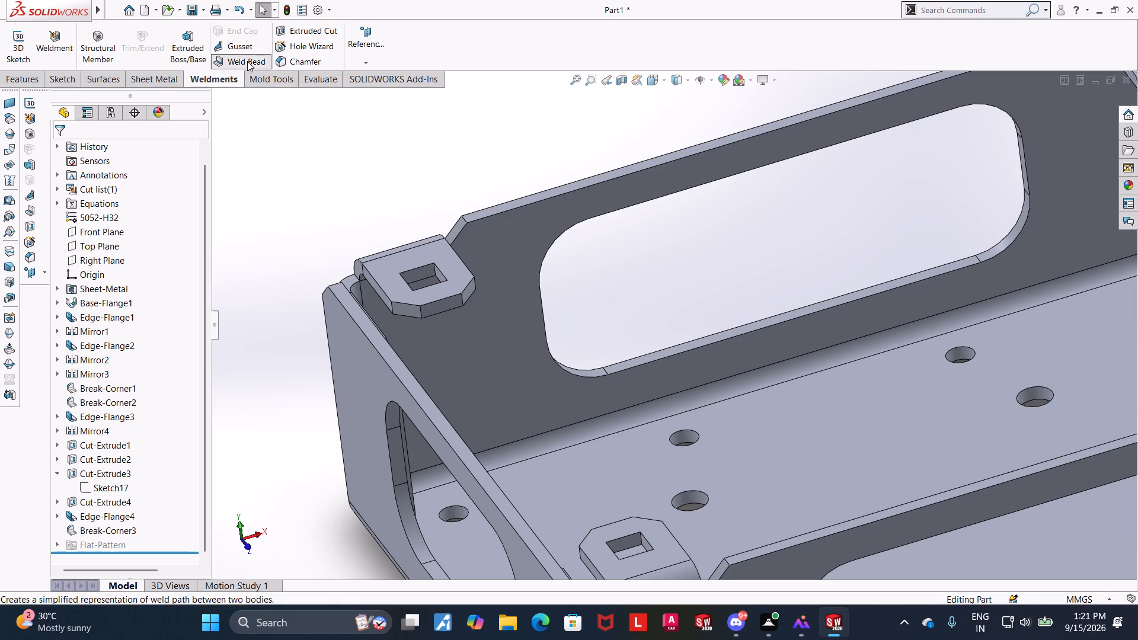
{"action": "middle_click_drag", "start_coordinate": [414, 180], "coordinate": [366, 219]}
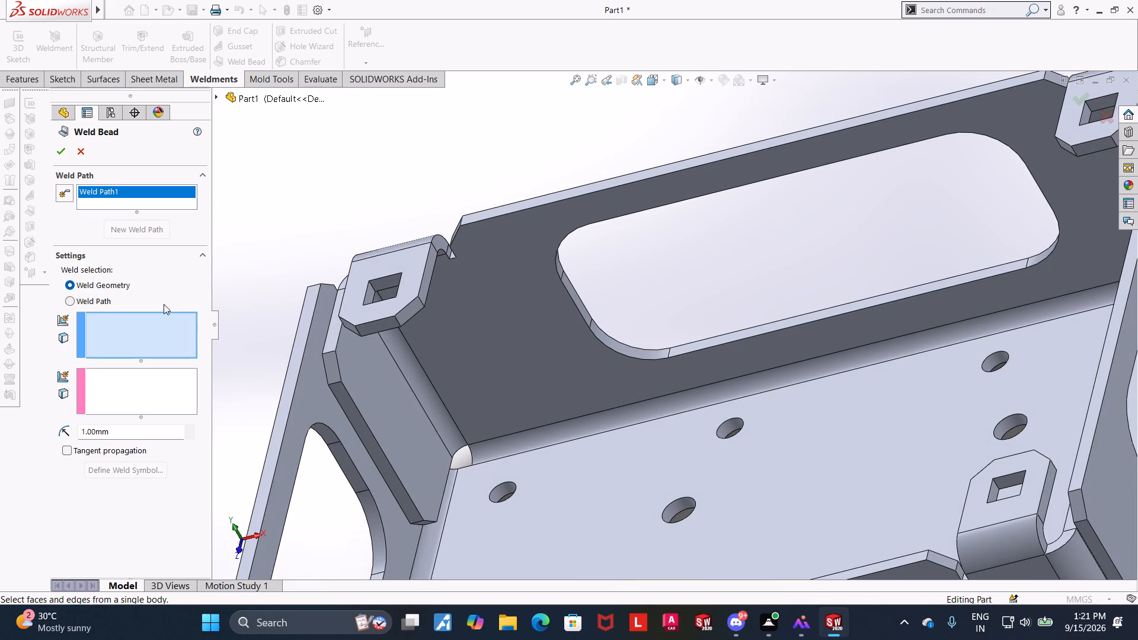
{"action": "left_click", "coordinate": [71, 300]}
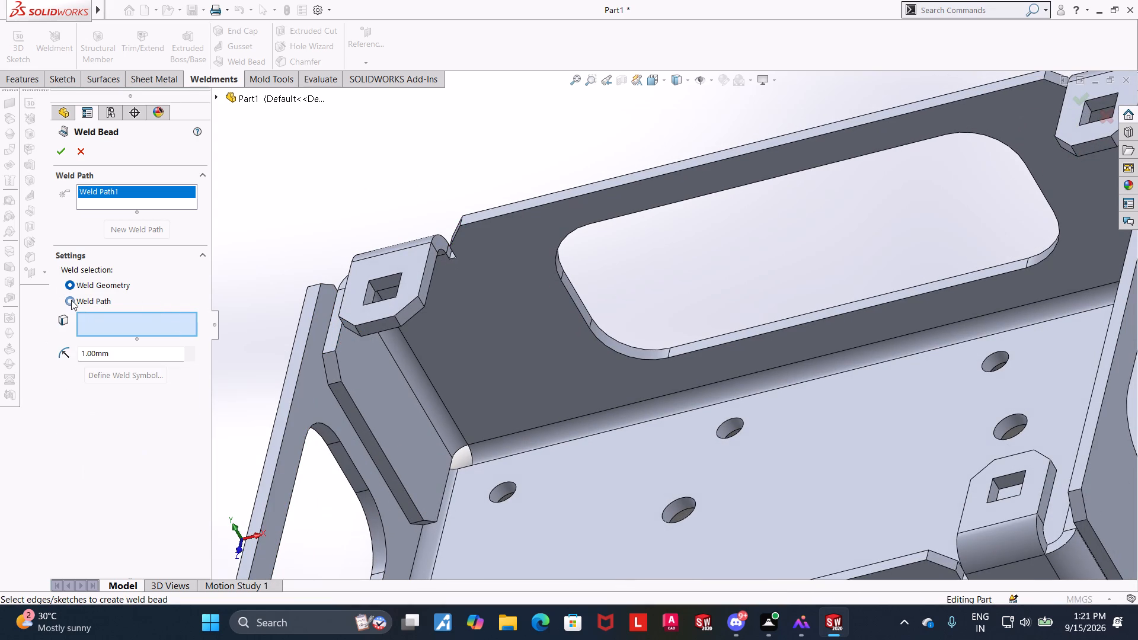
{"action": "left_click", "coordinate": [331, 321]}
{"action": "middle_click_drag", "start_coordinate": [330, 407], "coordinate": [323, 368]}
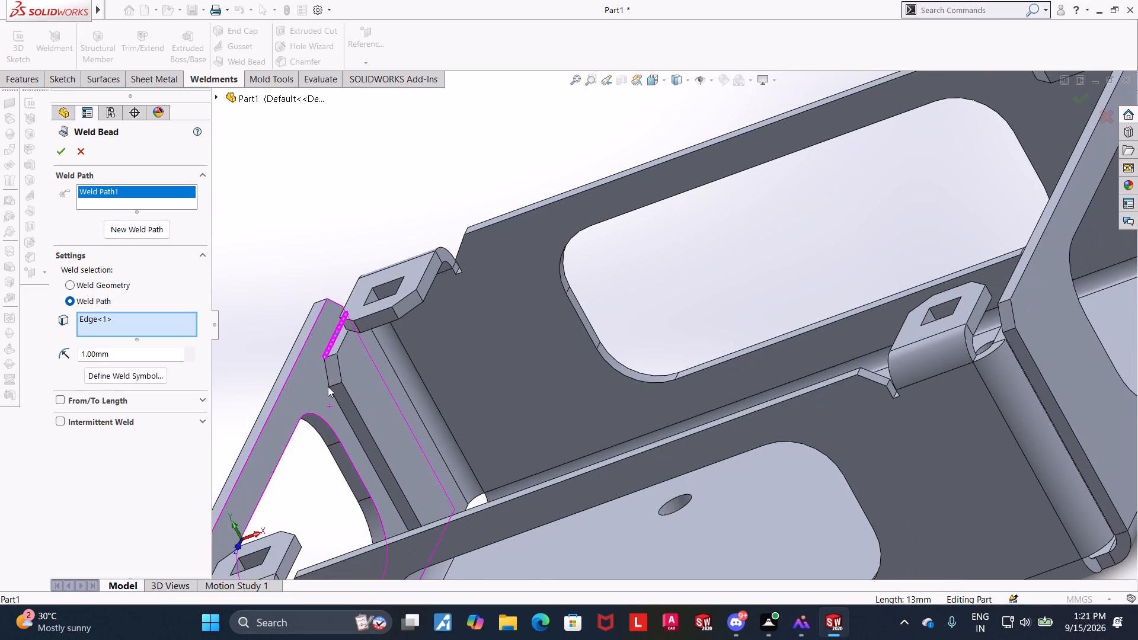
{"action": "left_click", "coordinate": [354, 428]}
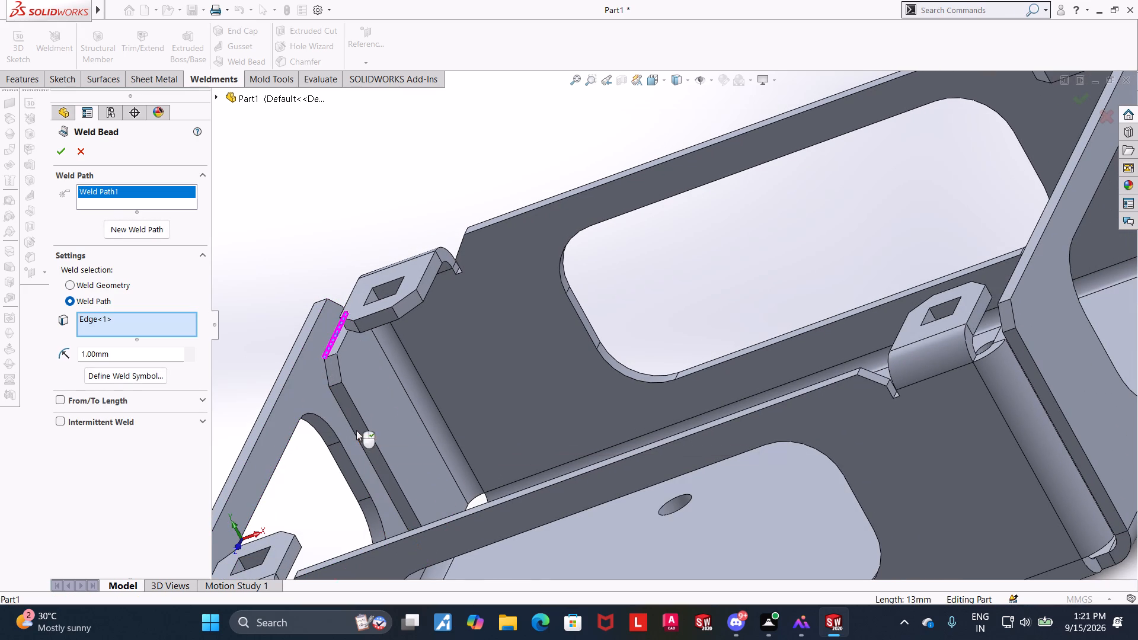
{"action": "scroll", "coordinate": [362, 415], "scroll_direction": "up", "scroll_amount": 3}
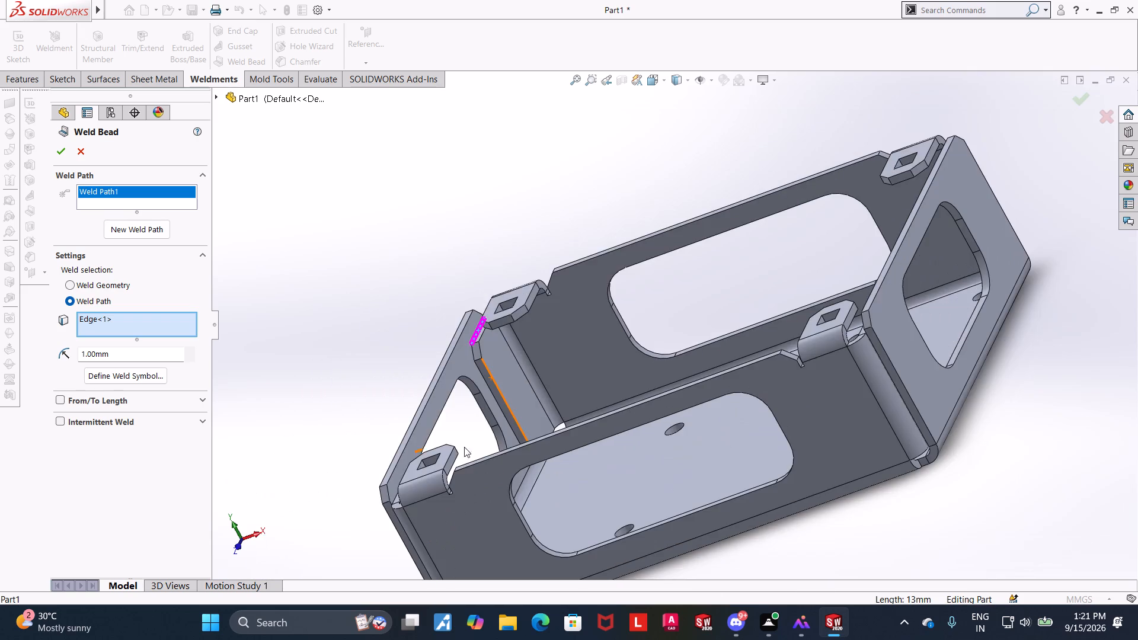
{"action": "scroll", "coordinate": [496, 414], "scroll_direction": "down", "scroll_amount": 7}
{"action": "left_click", "coordinate": [607, 322]}
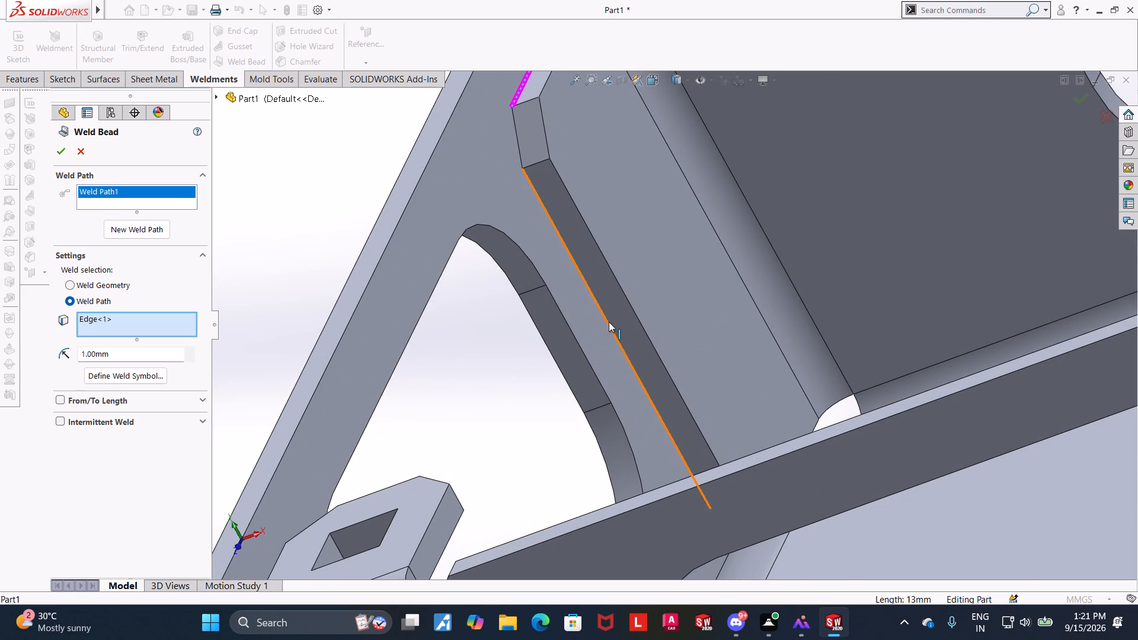
{"action": "left_click", "coordinate": [609, 322]}
{"action": "scroll", "coordinate": [609, 322], "scroll_direction": "up", "scroll_amount": 5}
{"action": "scroll", "coordinate": [687, 305], "scroll_direction": "down", "scroll_amount": 3}
{"action": "middle_click_drag", "start_coordinate": [679, 308], "coordinate": [670, 337]}
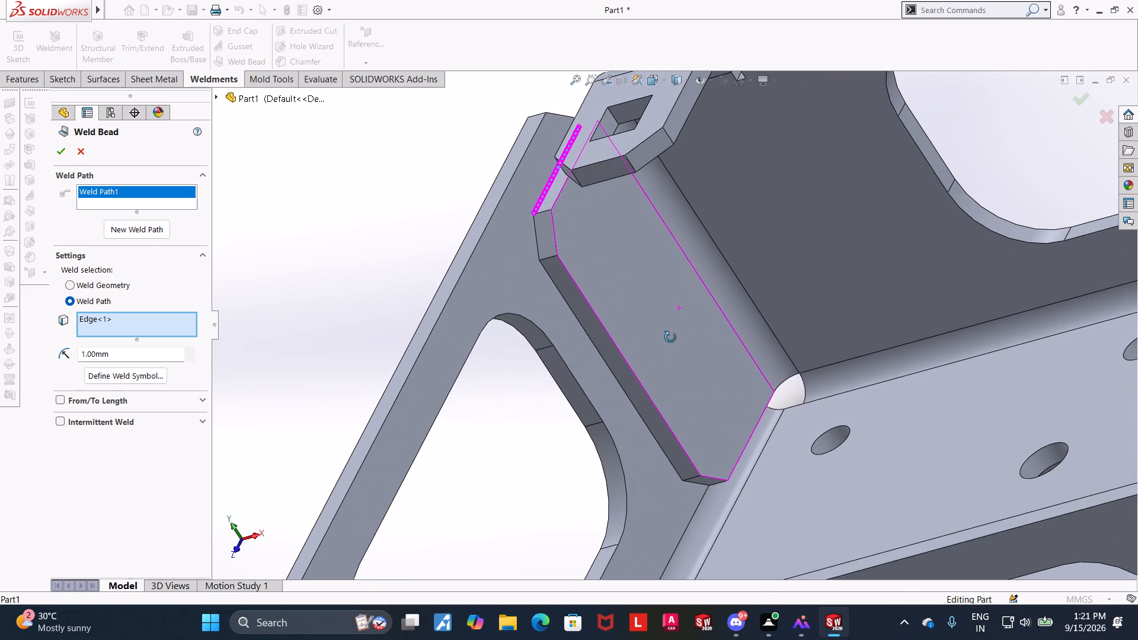
{"action": "middle_click_drag", "start_coordinate": [670, 337], "coordinate": [670, 338]}
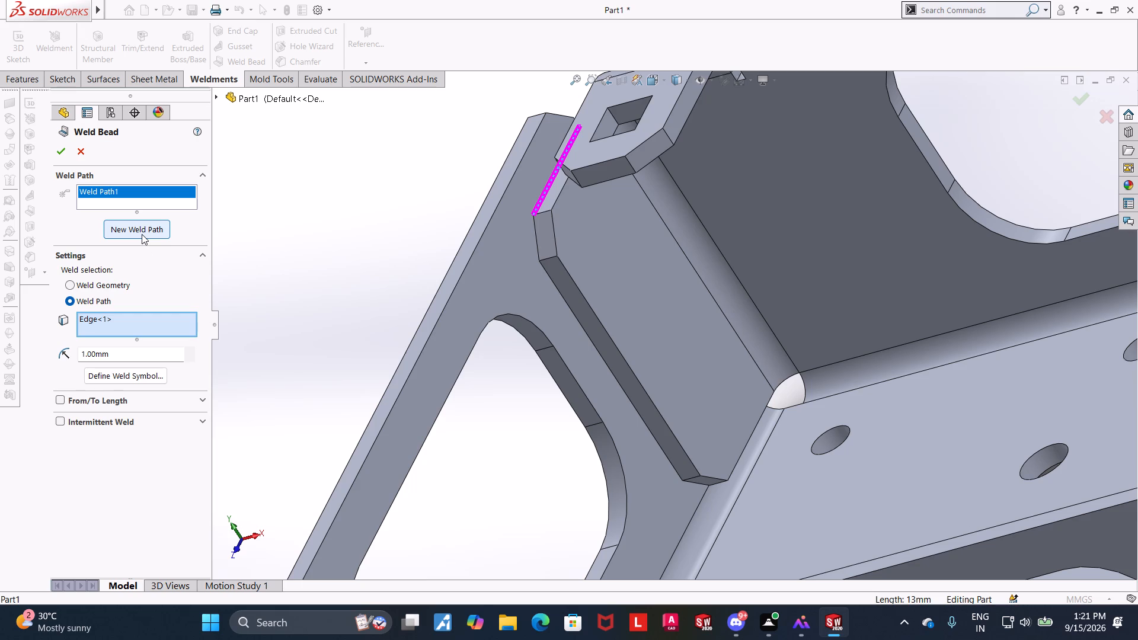
Set the weld bead size for the corner flap's weld path to 2 mm.
{"action": "left_click_drag", "start_coordinate": [121, 354], "coordinate": [121, 353]}
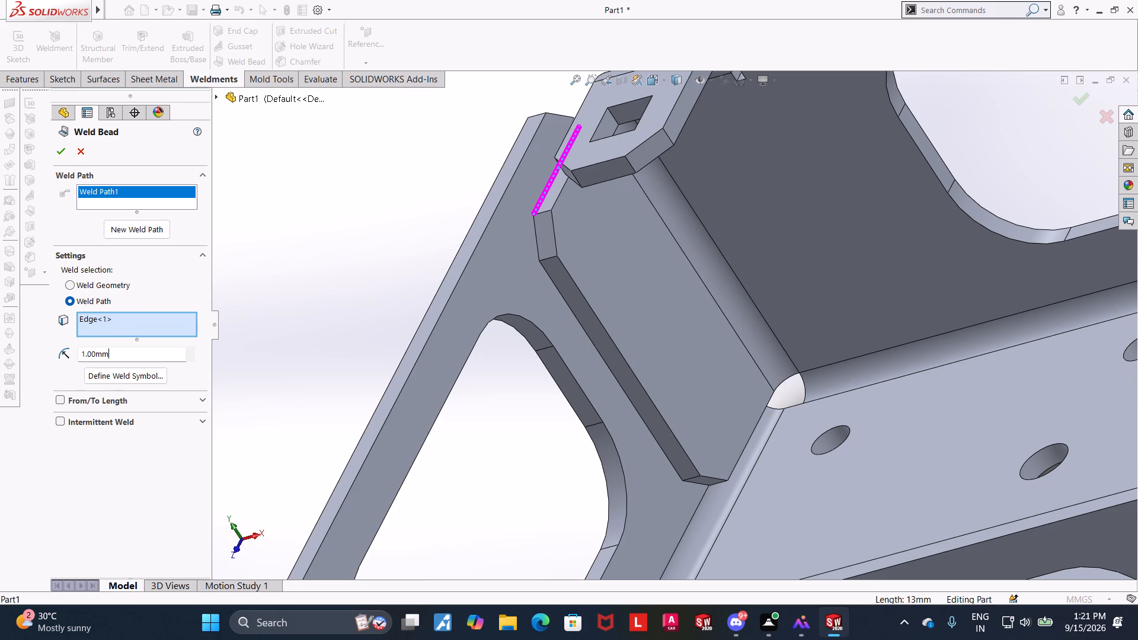
{"action": "left_click_drag", "start_coordinate": [121, 353], "coordinate": [57, 350]}
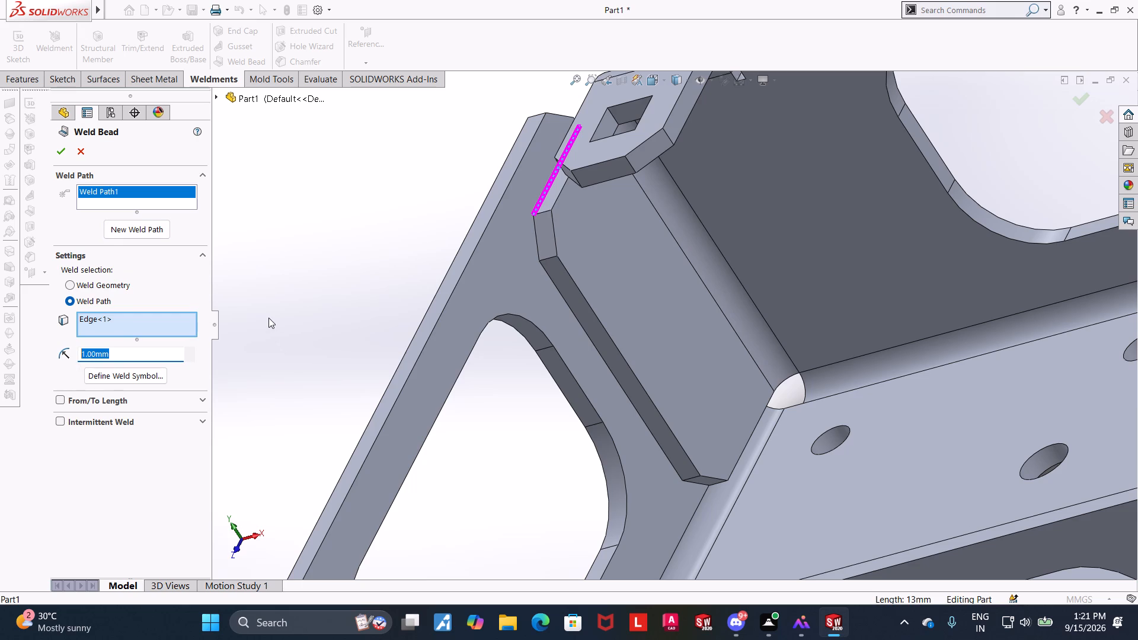
{"action": "key", "text": "2"}
{"action": "key", "text": "Return"}
{"action": "middle_click_drag", "start_coordinate": [344, 258], "coordinate": [357, 264]}
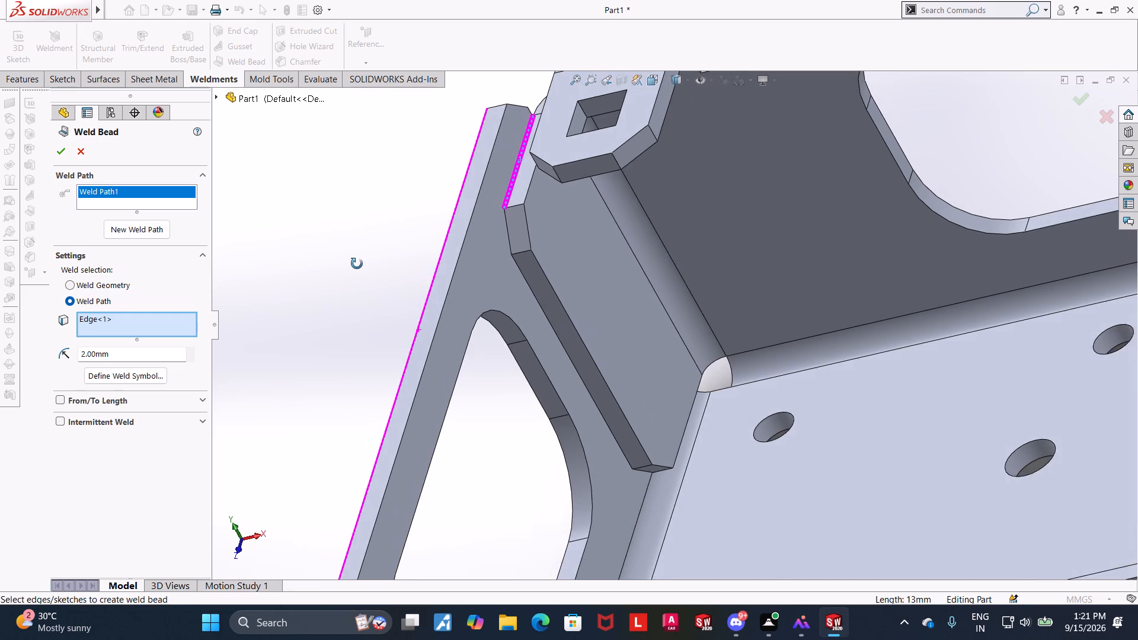
{"action": "middle_click_drag", "start_coordinate": [357, 264], "coordinate": [354, 264]}
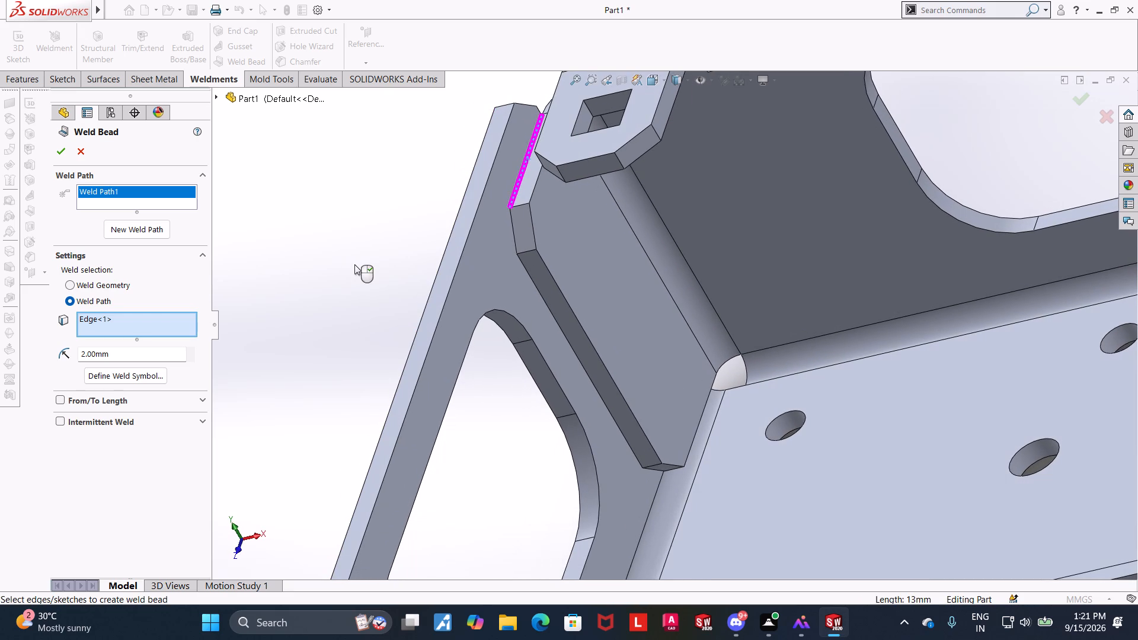
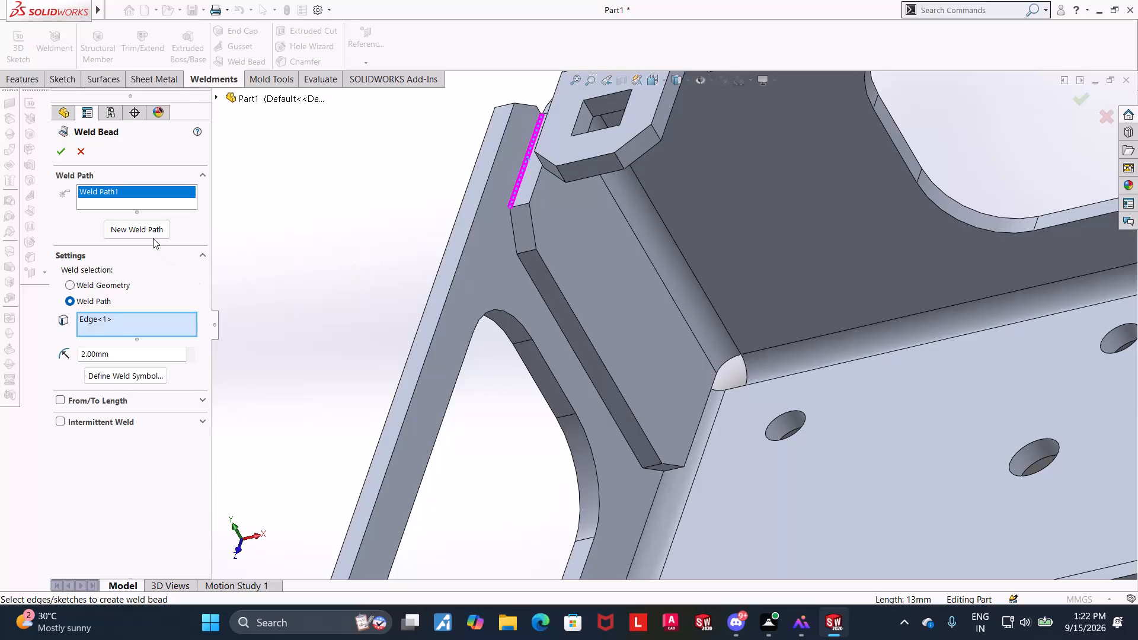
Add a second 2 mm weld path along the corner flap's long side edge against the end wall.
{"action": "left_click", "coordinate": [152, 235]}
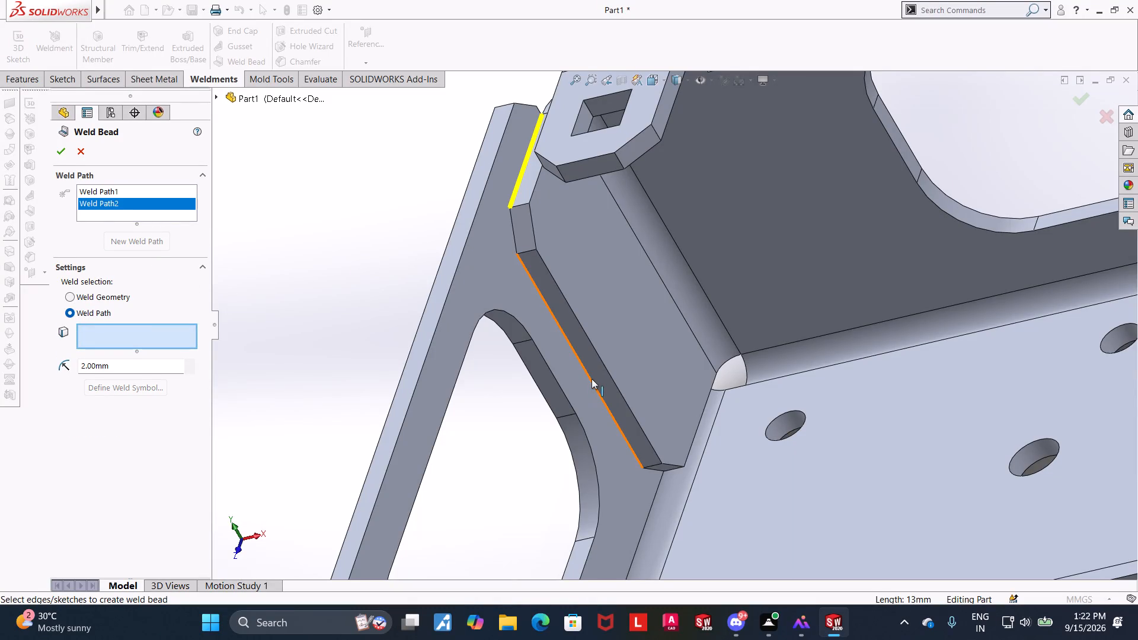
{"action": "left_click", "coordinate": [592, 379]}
Start a third weld path and examine the corner flap's lower chamfer and the adjoining bend for an edge to weld.
{"action": "middle_click_drag", "start_coordinate": [396, 281], "coordinate": [366, 248]}
{"action": "scroll", "coordinate": [404, 292], "scroll_direction": "up", "scroll_amount": 6}
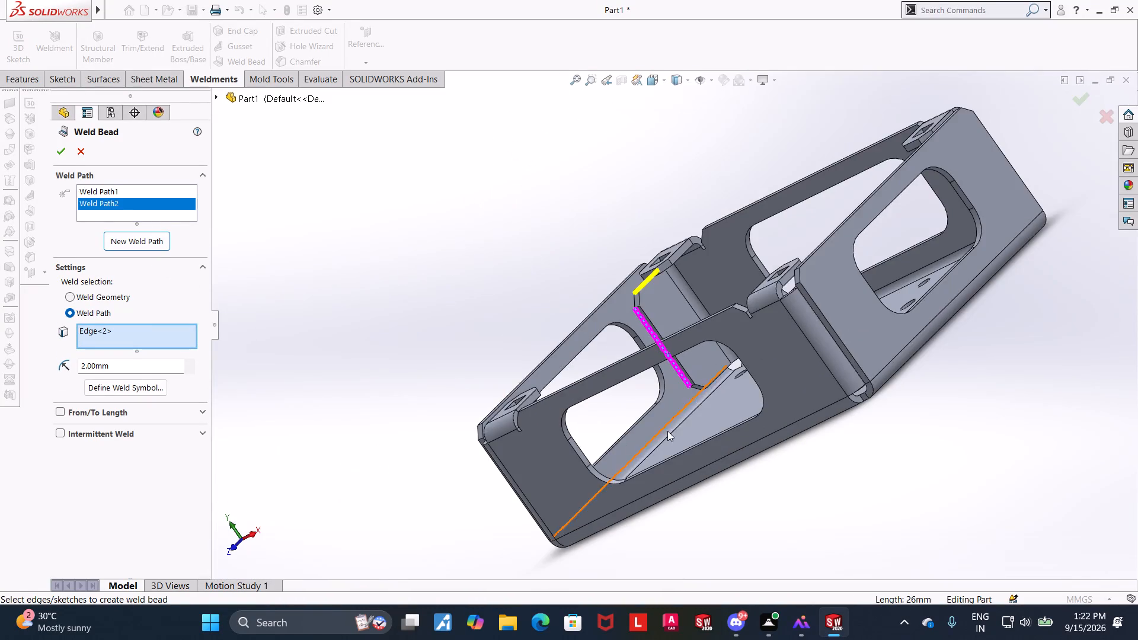
{"action": "scroll", "coordinate": [726, 409], "scroll_direction": "down", "scroll_amount": 5}
{"action": "scroll", "coordinate": [714, 281], "scroll_direction": "down", "scroll_amount": 4}
{"action": "left_click", "coordinate": [132, 239]}
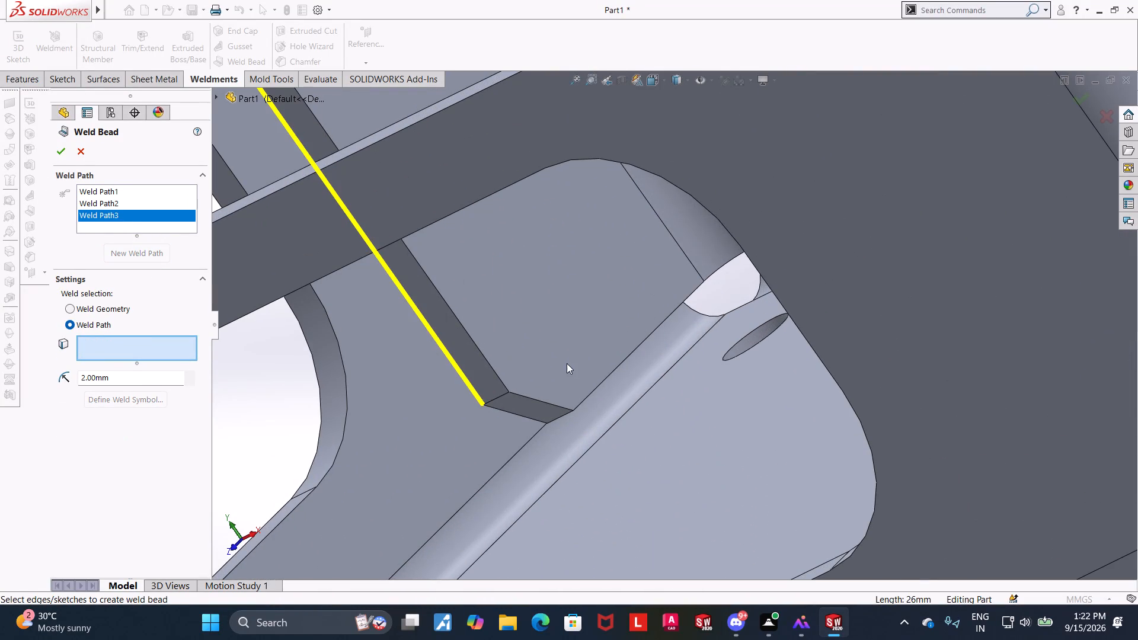
{"action": "middle_click_drag", "start_coordinate": [642, 389], "coordinate": [658, 381]}
{"action": "scroll", "coordinate": [648, 376], "scroll_direction": "down", "scroll_amount": 9}
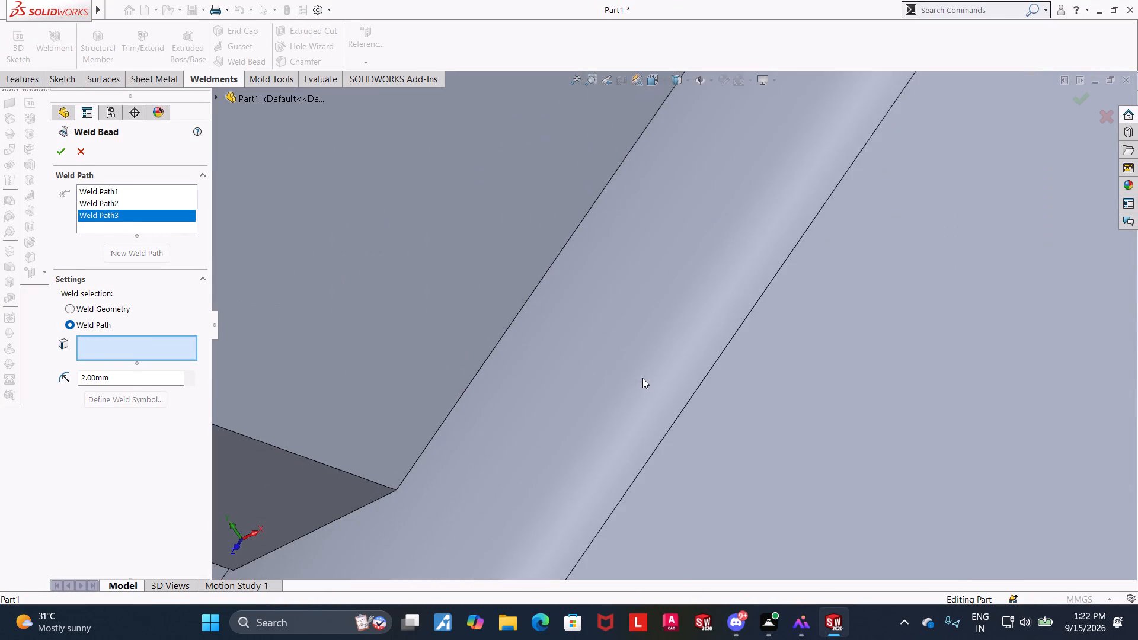
{"action": "middle_click_drag", "start_coordinate": [637, 376], "coordinate": [636, 364]}
{"action": "scroll", "coordinate": [636, 364], "scroll_direction": "up", "scroll_amount": 1}
{"action": "scroll", "coordinate": [487, 425], "scroll_direction": "down", "scroll_amount": 3}
{"action": "scroll", "coordinate": [386, 431], "scroll_direction": "up", "scroll_amount": 5}
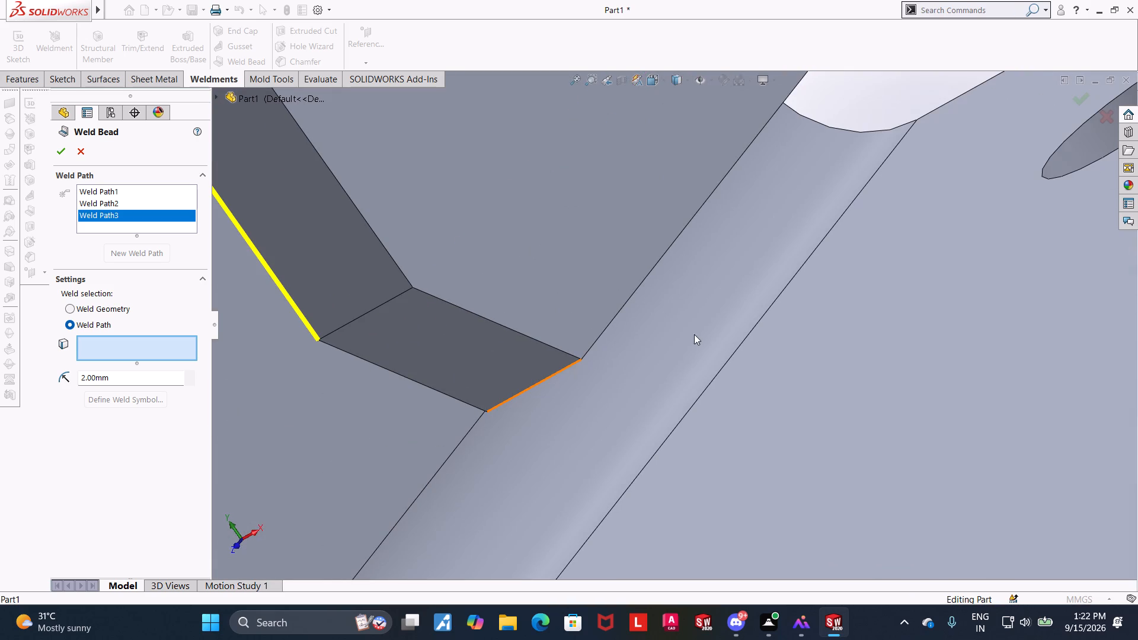
{"action": "middle_click_drag", "start_coordinate": [694, 334], "coordinate": [696, 388]}
{"action": "scroll", "coordinate": [709, 279], "scroll_direction": "down", "scroll_amount": 5}
{"action": "scroll", "coordinate": [772, 308], "scroll_direction": "up", "scroll_amount": 1}
{"action": "middle_click_drag", "start_coordinate": [771, 308], "coordinate": [731, 300]}
{"action": "scroll", "coordinate": [730, 310], "scroll_direction": "up", "scroll_amount": 5}
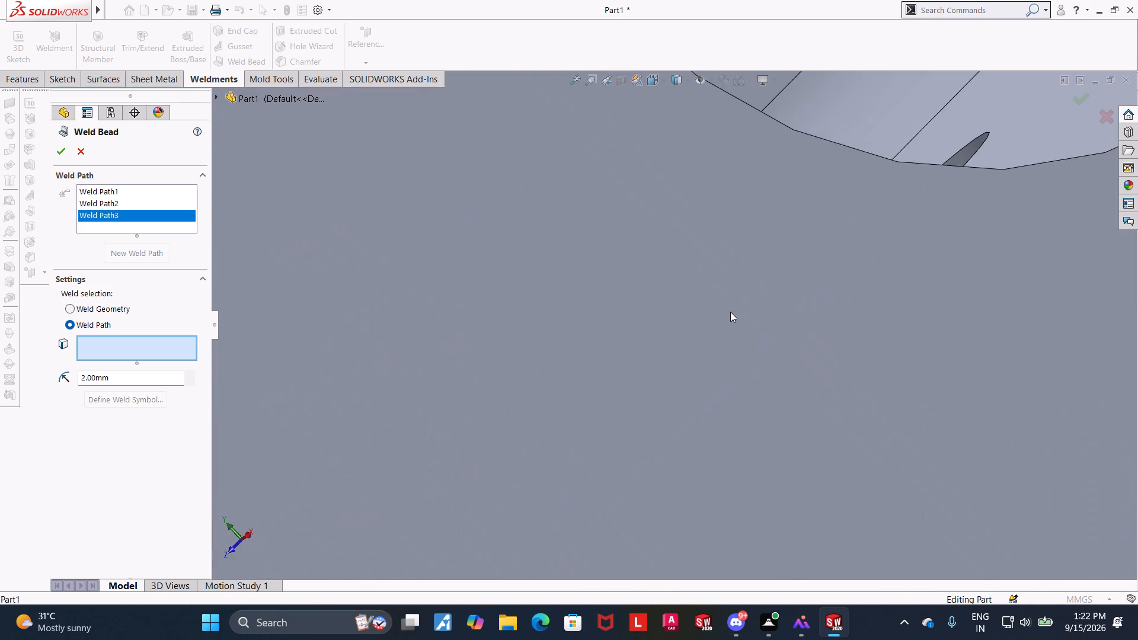
{"action": "scroll", "coordinate": [766, 264], "scroll_direction": "up", "scroll_amount": 7}
{"action": "middle_click_drag", "start_coordinate": [902, 240], "coordinate": [878, 311]}
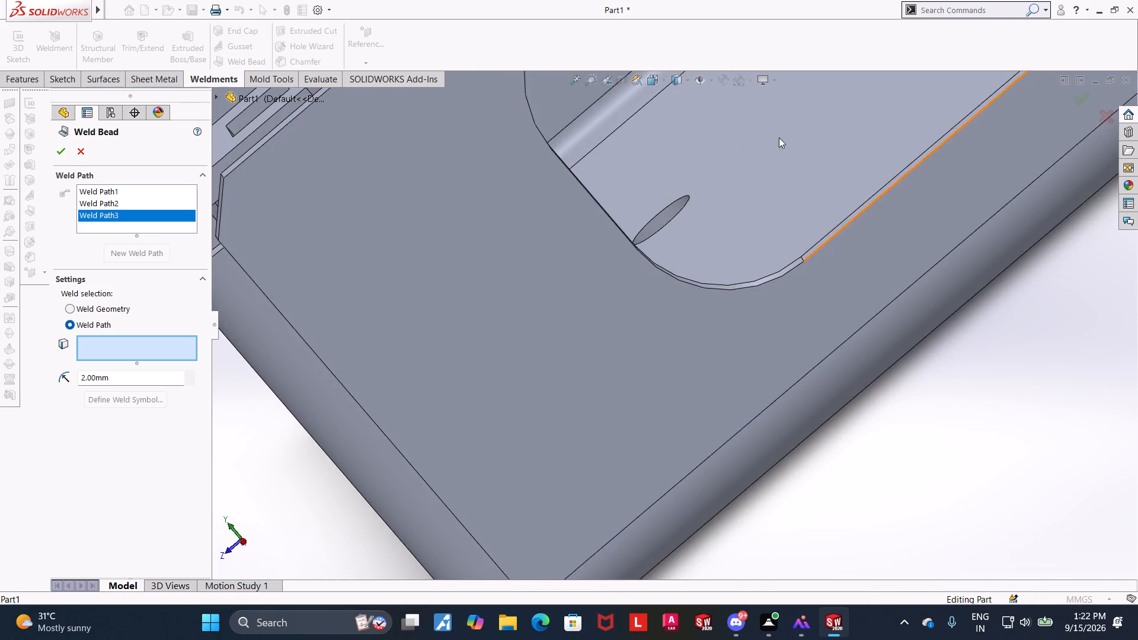
{"action": "scroll", "coordinate": [739, 108], "scroll_direction": "down", "scroll_amount": 5}
{"action": "scroll", "coordinate": [711, 174], "scroll_direction": "up", "scroll_amount": 7}
{"action": "scroll", "coordinate": [737, 122], "scroll_direction": "up", "scroll_amount": 7}
{"action": "scroll", "coordinate": [745, 135], "scroll_direction": "down", "scroll_amount": 10}
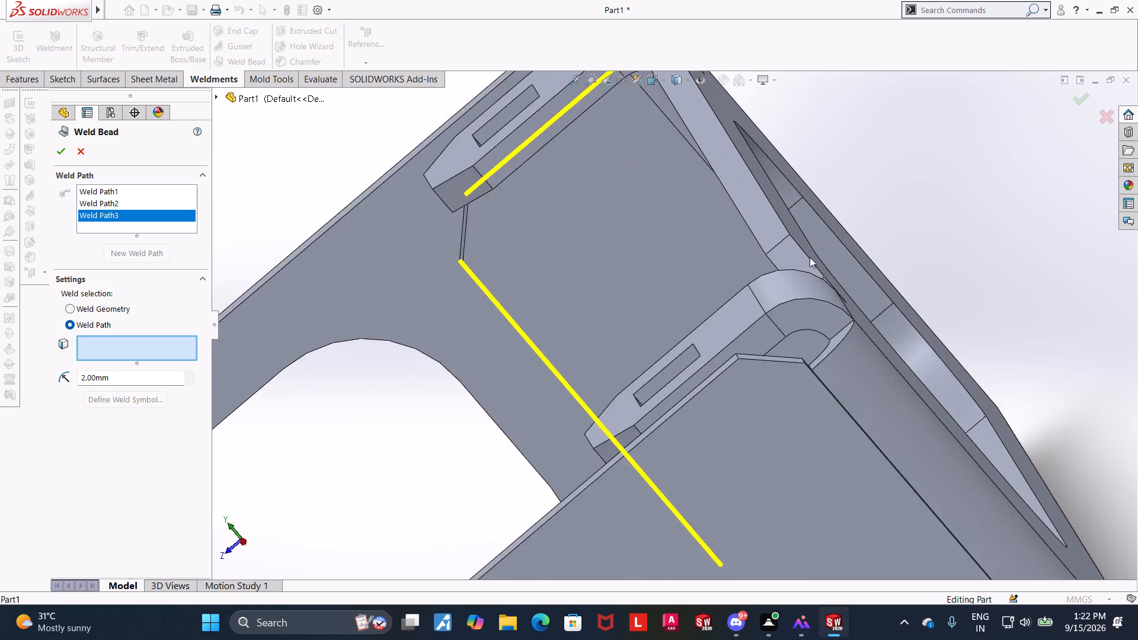
{"action": "middle_click_drag", "start_coordinate": [886, 303], "coordinate": [875, 337]}
{"action": "scroll", "coordinate": [896, 485], "scroll_direction": "down", "scroll_amount": 8}
{"action": "middle_click_drag", "start_coordinate": [892, 439], "coordinate": [922, 438]}
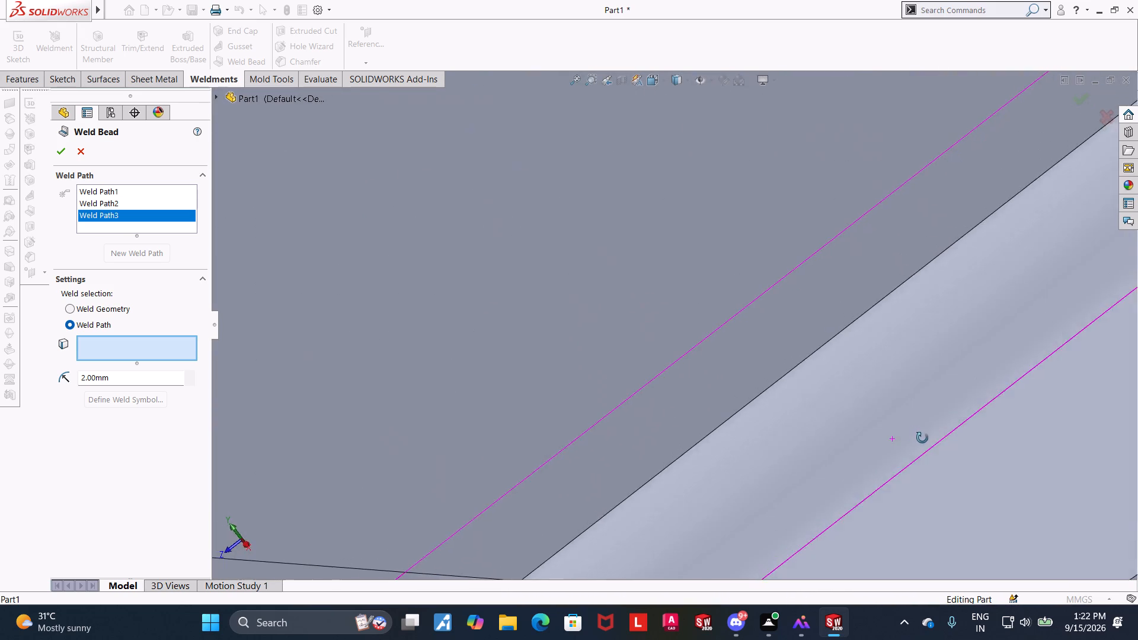
{"action": "middle_click_drag", "start_coordinate": [922, 438], "coordinate": [981, 365]}
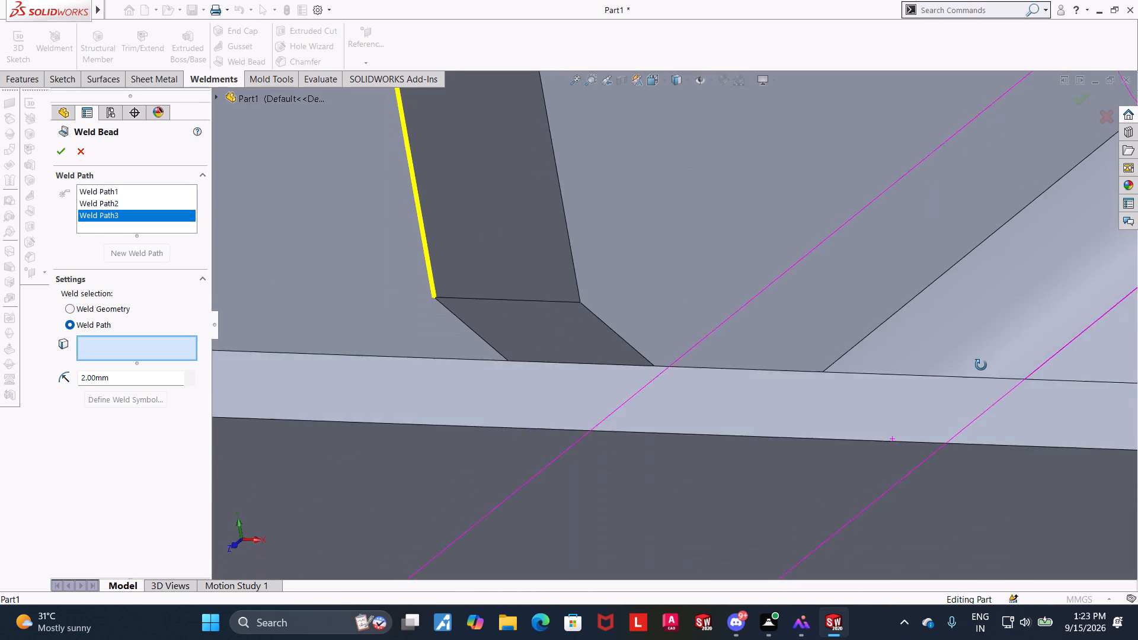
{"action": "middle_click_drag", "start_coordinate": [981, 365], "coordinate": [983, 368]}
{"action": "scroll", "coordinate": [813, 388], "scroll_direction": "down", "scroll_amount": 3}
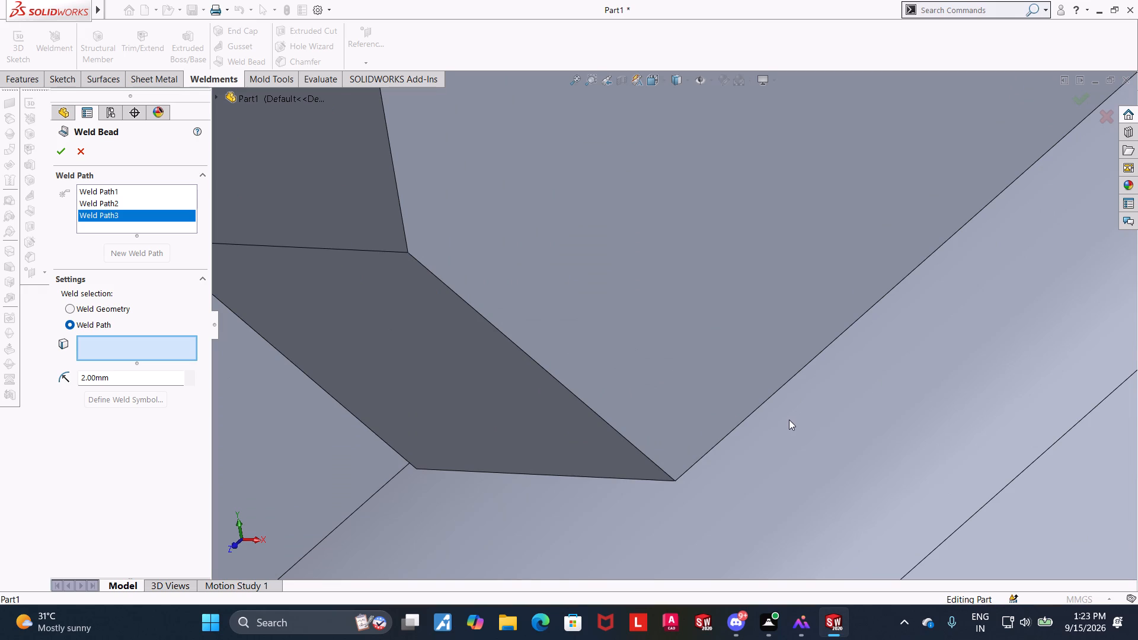
{"action": "scroll", "coordinate": [782, 425], "scroll_direction": "up", "scroll_amount": 9}
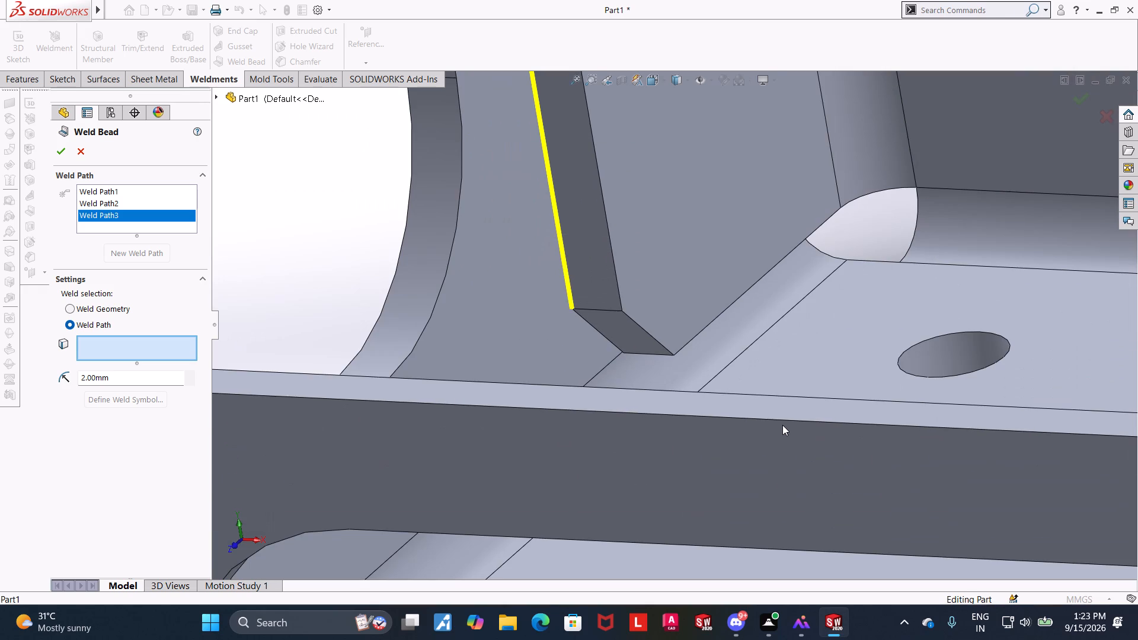
{"action": "scroll", "coordinate": [779, 422], "scroll_direction": "up", "scroll_amount": 4}
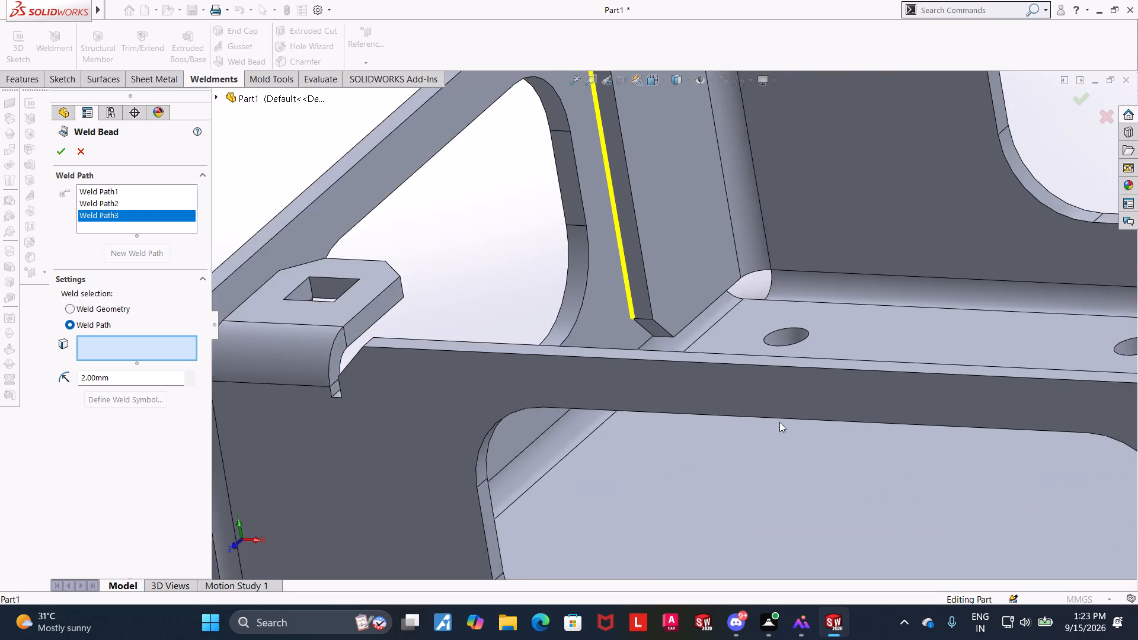
{"action": "scroll", "coordinate": [779, 422], "scroll_direction": "up", "scroll_amount": 8}
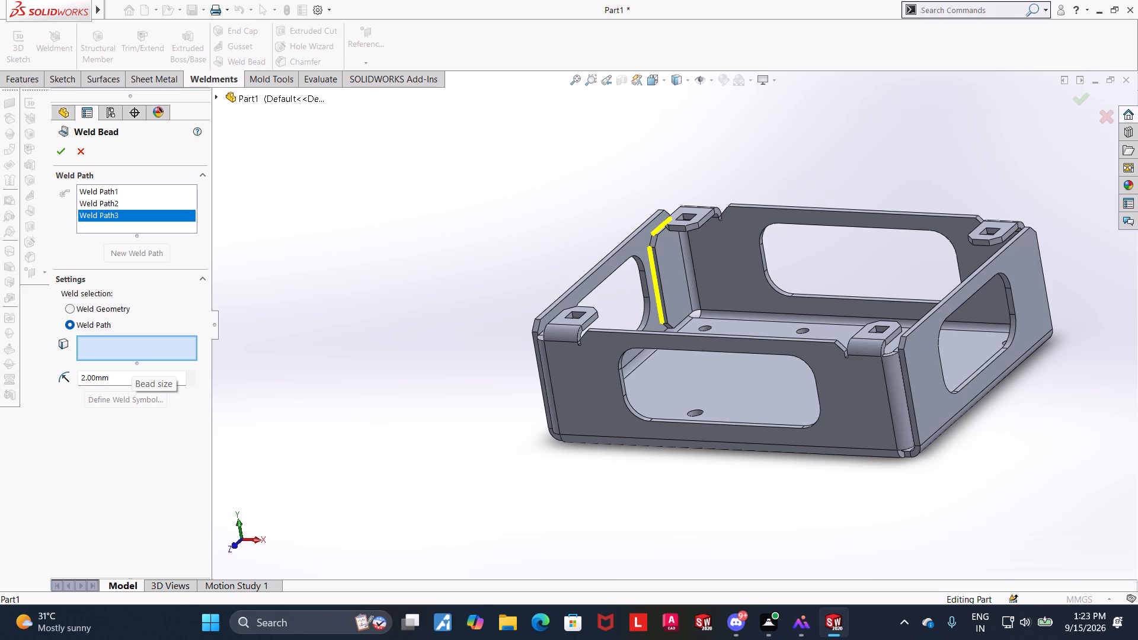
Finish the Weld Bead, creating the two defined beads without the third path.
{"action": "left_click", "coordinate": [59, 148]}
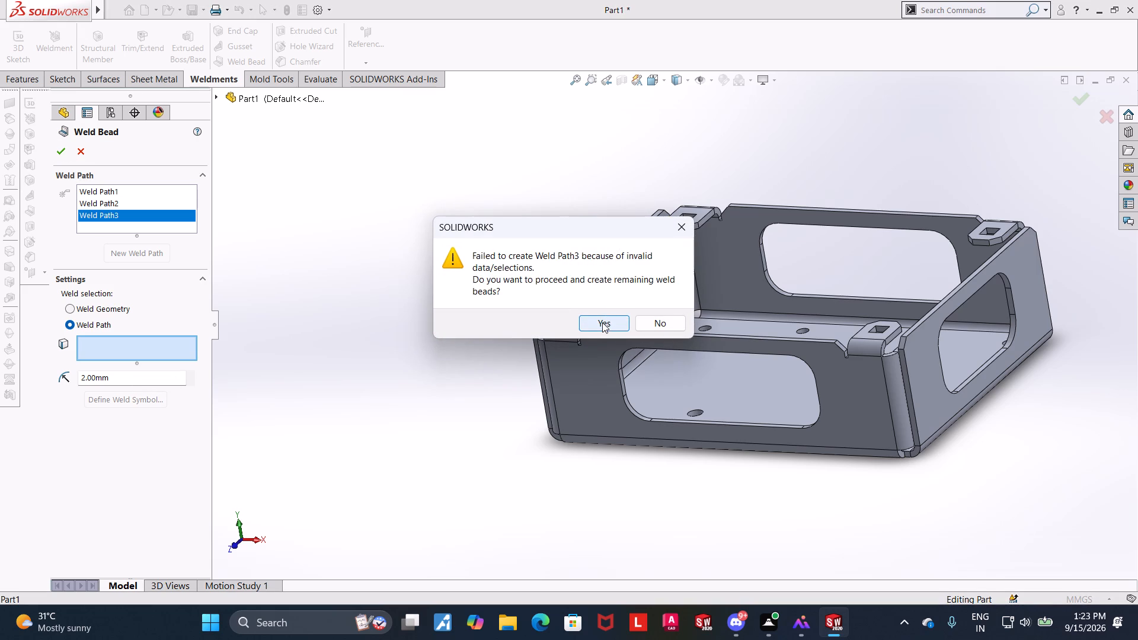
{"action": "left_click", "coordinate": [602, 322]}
Examine the weld symbols on the corner flap, its lower end near the bend, and the feature tree.
{"action": "scroll", "coordinate": [685, 252], "scroll_direction": "down", "scroll_amount": 5}
{"action": "left_click", "coordinate": [458, 176]}
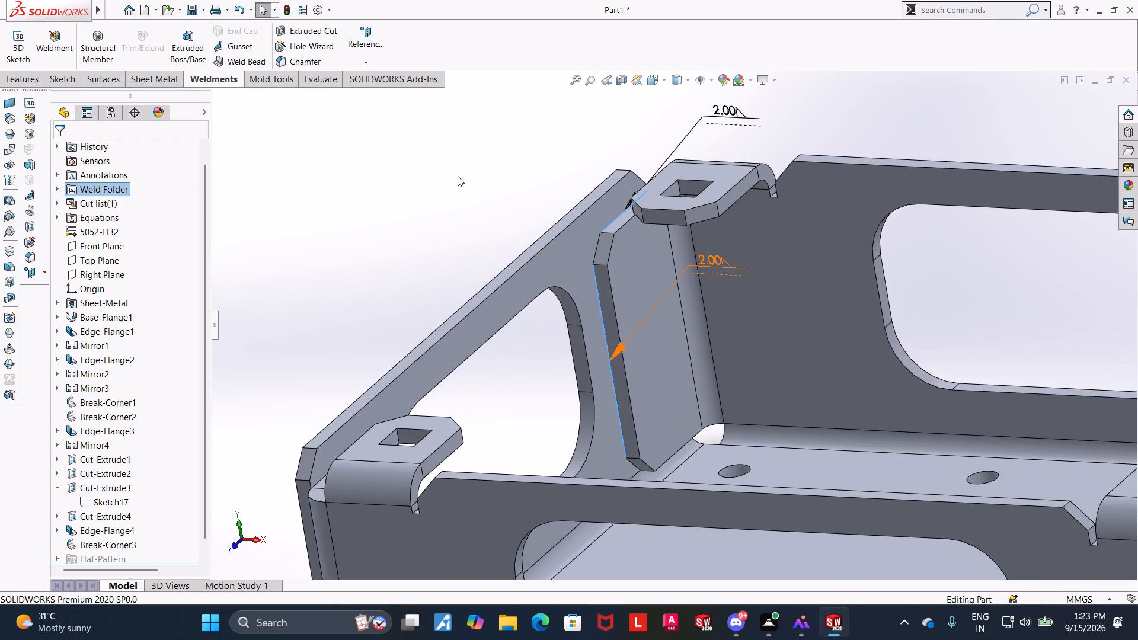
{"action": "scroll", "coordinate": [598, 303], "scroll_direction": "down", "scroll_amount": 4}
{"action": "scroll", "coordinate": [718, 379], "scroll_direction": "up", "scroll_amount": 5}
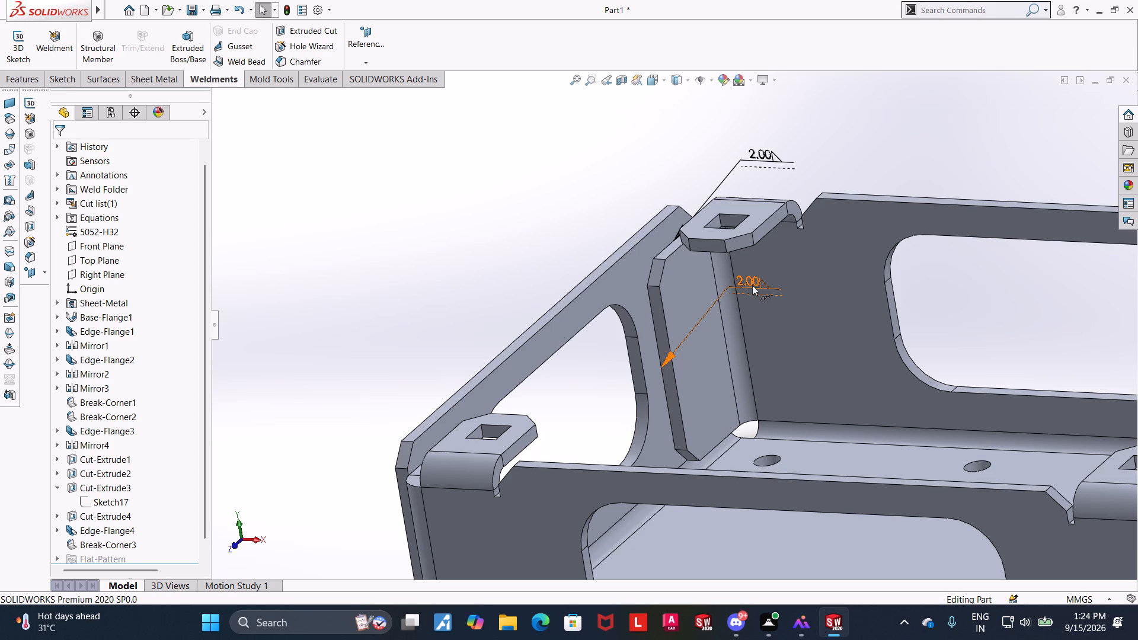
{"action": "scroll", "coordinate": [740, 425], "scroll_direction": "up", "scroll_amount": 1}
{"action": "scroll", "coordinate": [712, 403], "scroll_direction": "down", "scroll_amount": 4}
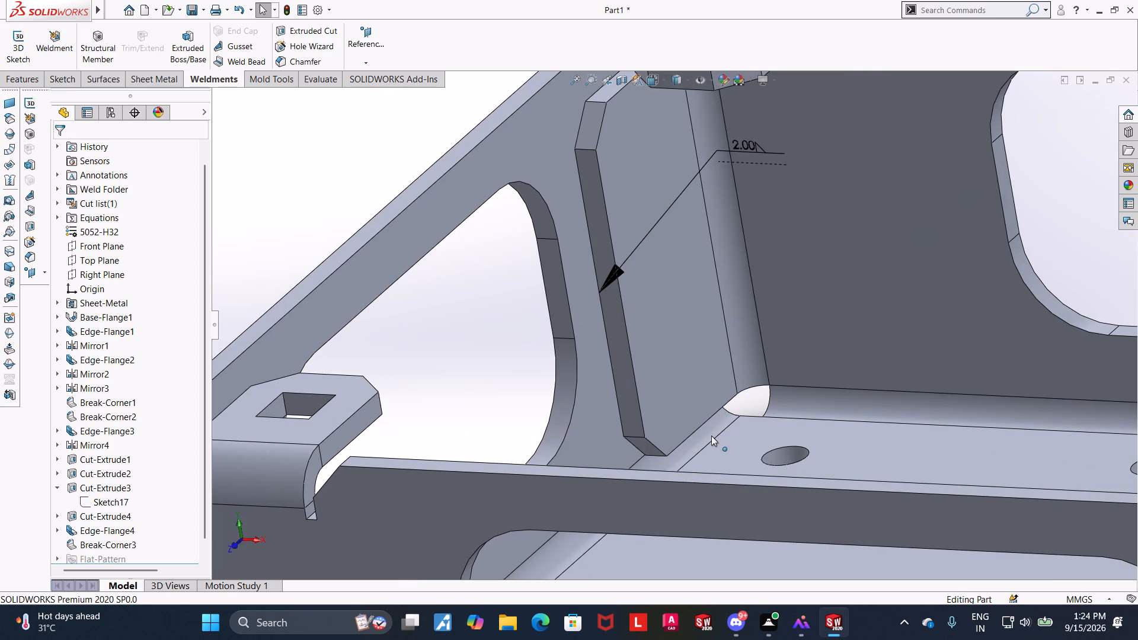
{"action": "scroll", "coordinate": [692, 423], "scroll_direction": "down", "scroll_amount": 3}
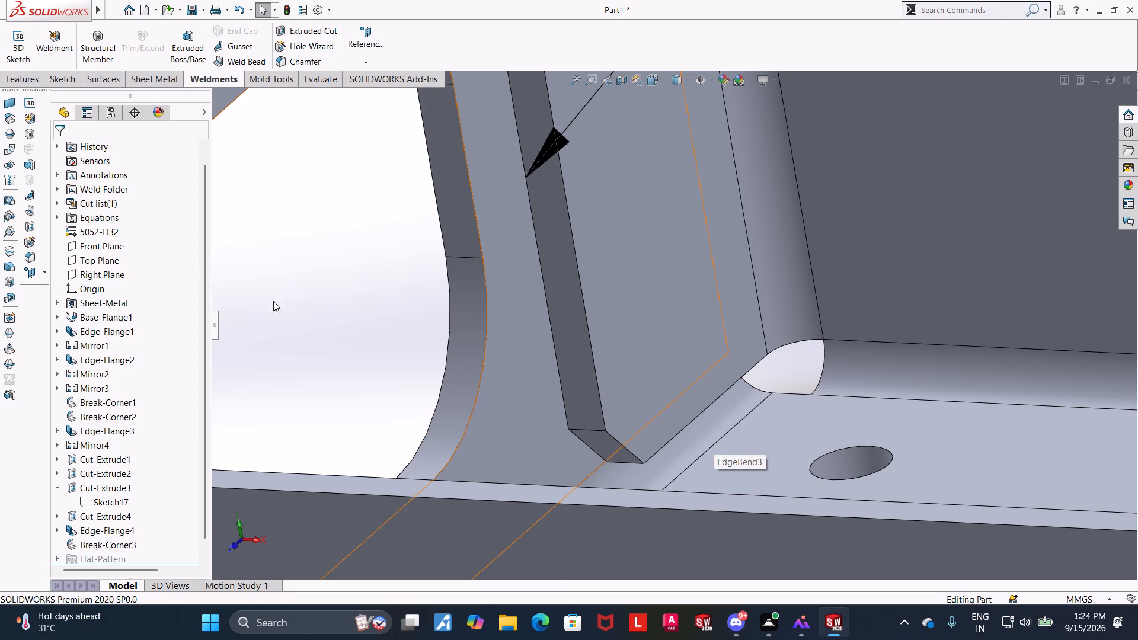
{"action": "scroll", "coordinate": [100, 547], "scroll_direction": "down", "scroll_amount": 2}
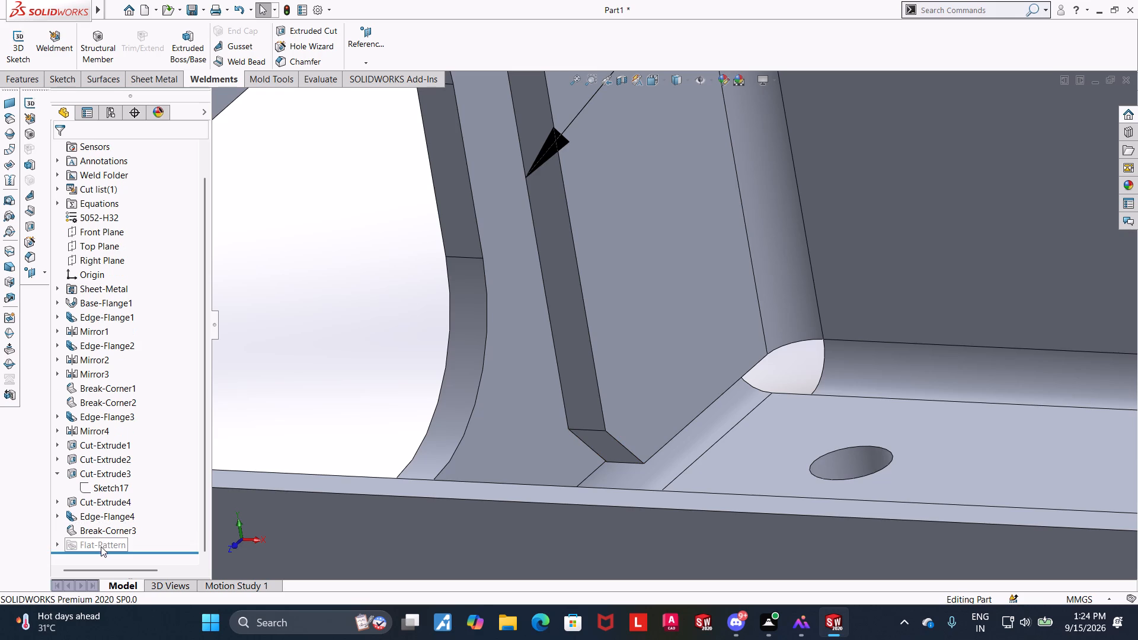
{"action": "scroll", "coordinate": [279, 357], "scroll_direction": "up", "scroll_amount": 7}
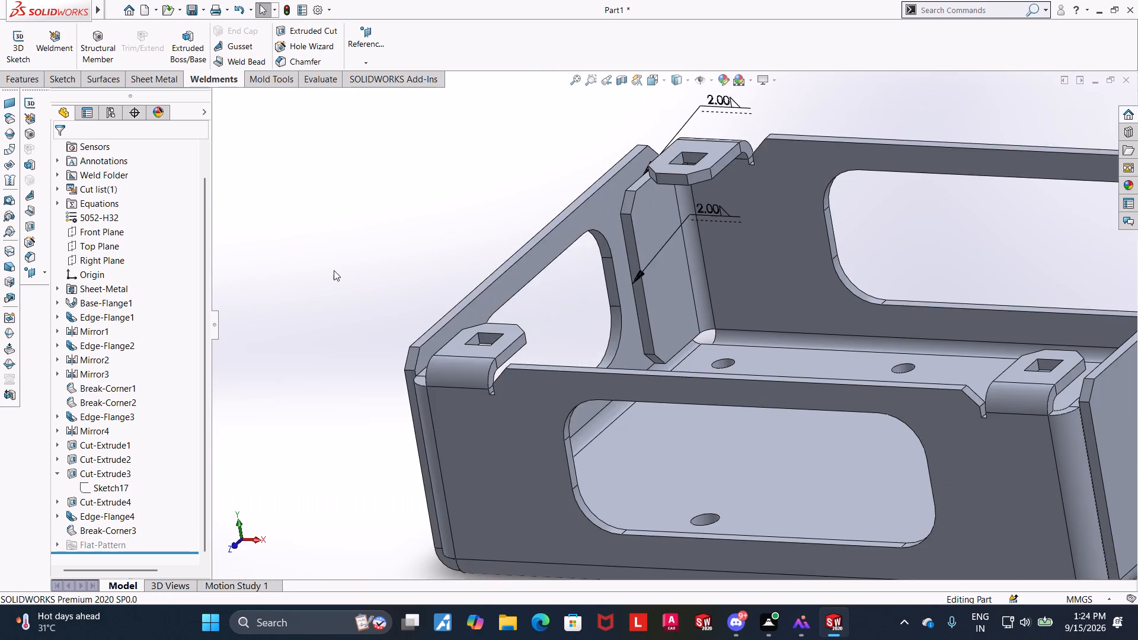
{"action": "scroll", "coordinate": [334, 270], "scroll_direction": "up", "scroll_amount": 1}
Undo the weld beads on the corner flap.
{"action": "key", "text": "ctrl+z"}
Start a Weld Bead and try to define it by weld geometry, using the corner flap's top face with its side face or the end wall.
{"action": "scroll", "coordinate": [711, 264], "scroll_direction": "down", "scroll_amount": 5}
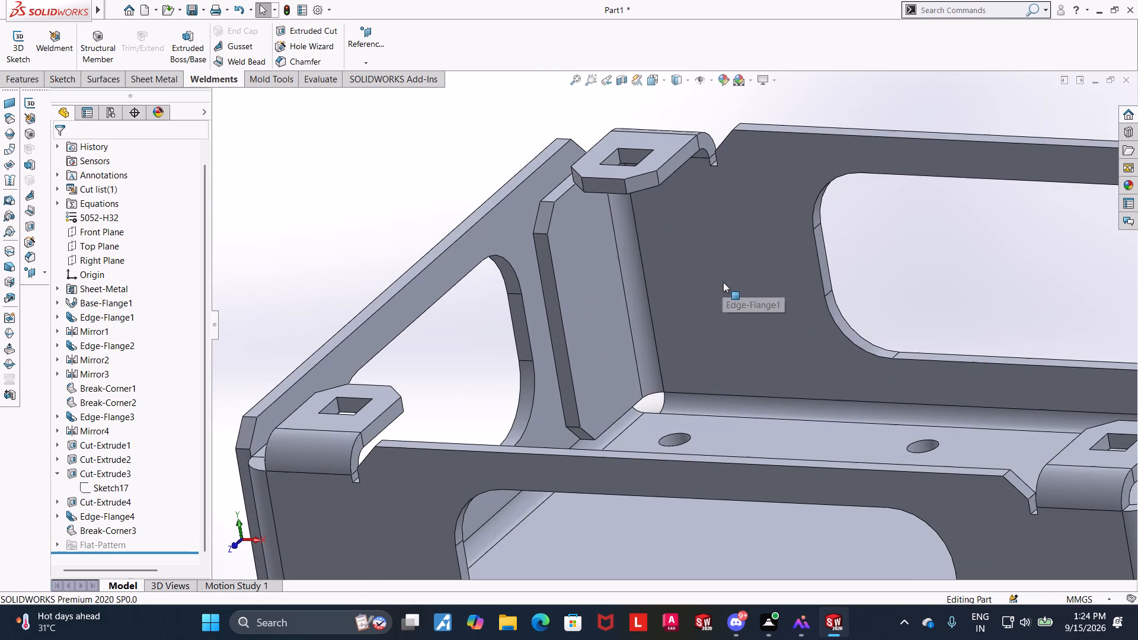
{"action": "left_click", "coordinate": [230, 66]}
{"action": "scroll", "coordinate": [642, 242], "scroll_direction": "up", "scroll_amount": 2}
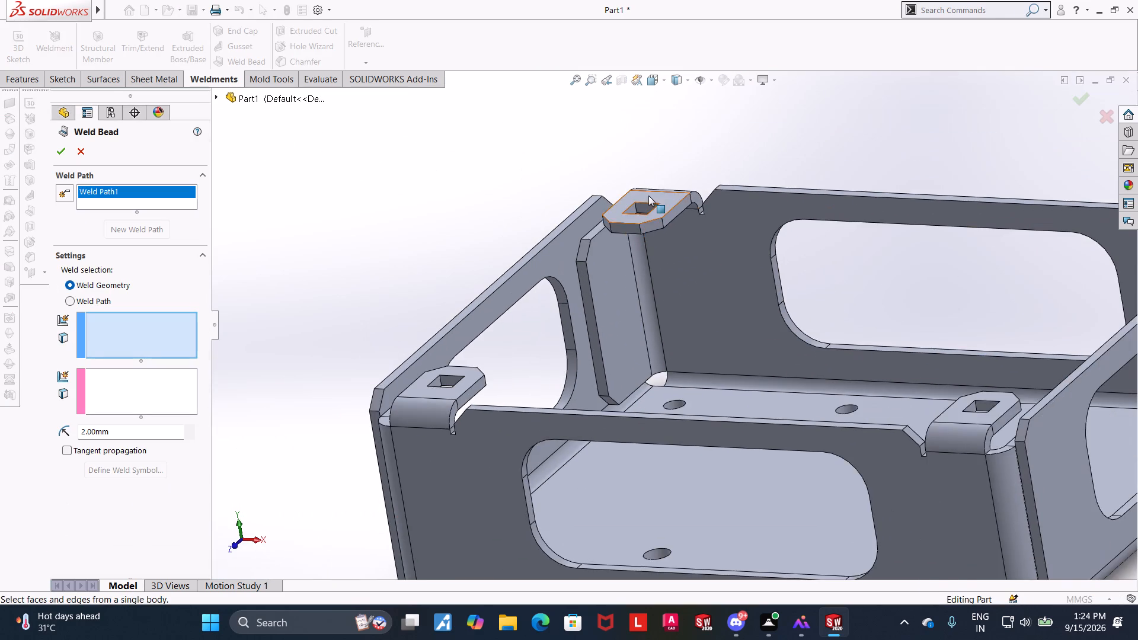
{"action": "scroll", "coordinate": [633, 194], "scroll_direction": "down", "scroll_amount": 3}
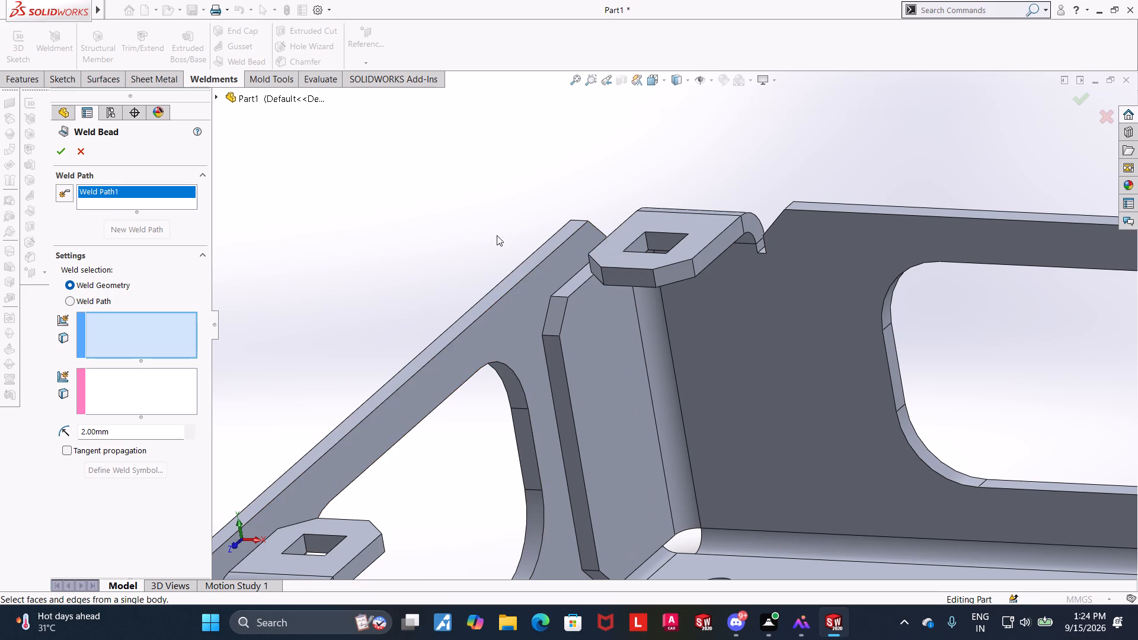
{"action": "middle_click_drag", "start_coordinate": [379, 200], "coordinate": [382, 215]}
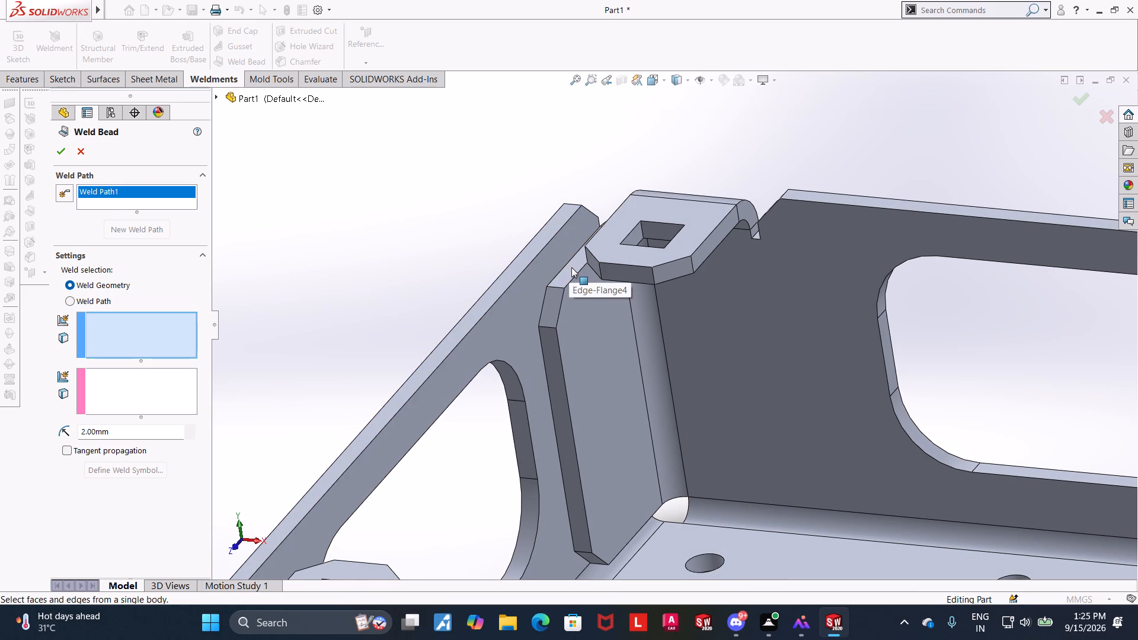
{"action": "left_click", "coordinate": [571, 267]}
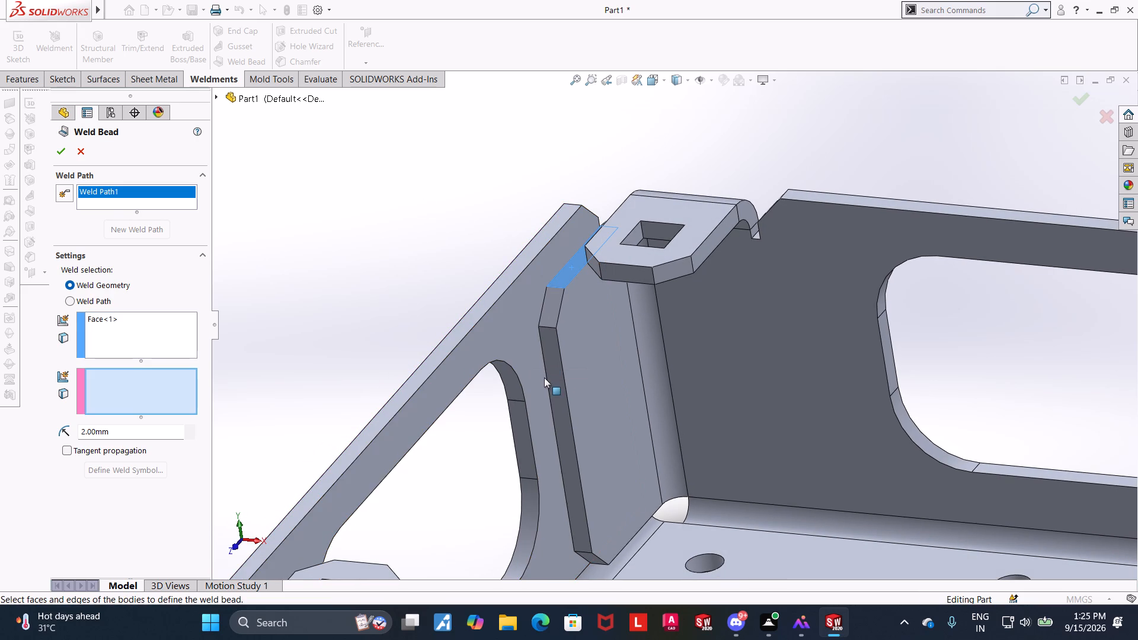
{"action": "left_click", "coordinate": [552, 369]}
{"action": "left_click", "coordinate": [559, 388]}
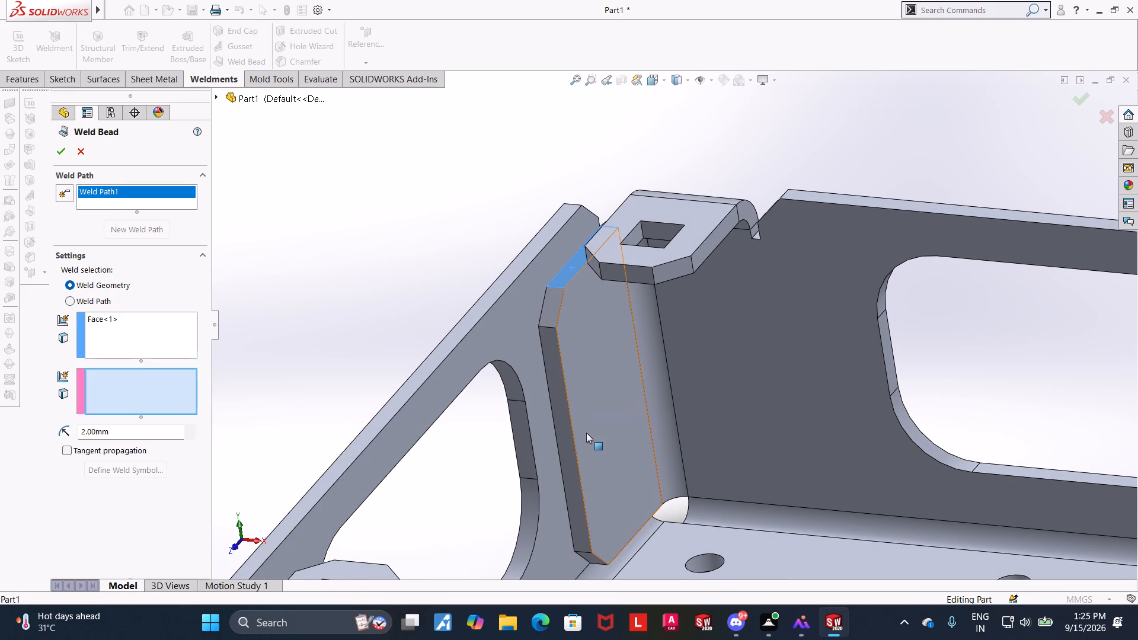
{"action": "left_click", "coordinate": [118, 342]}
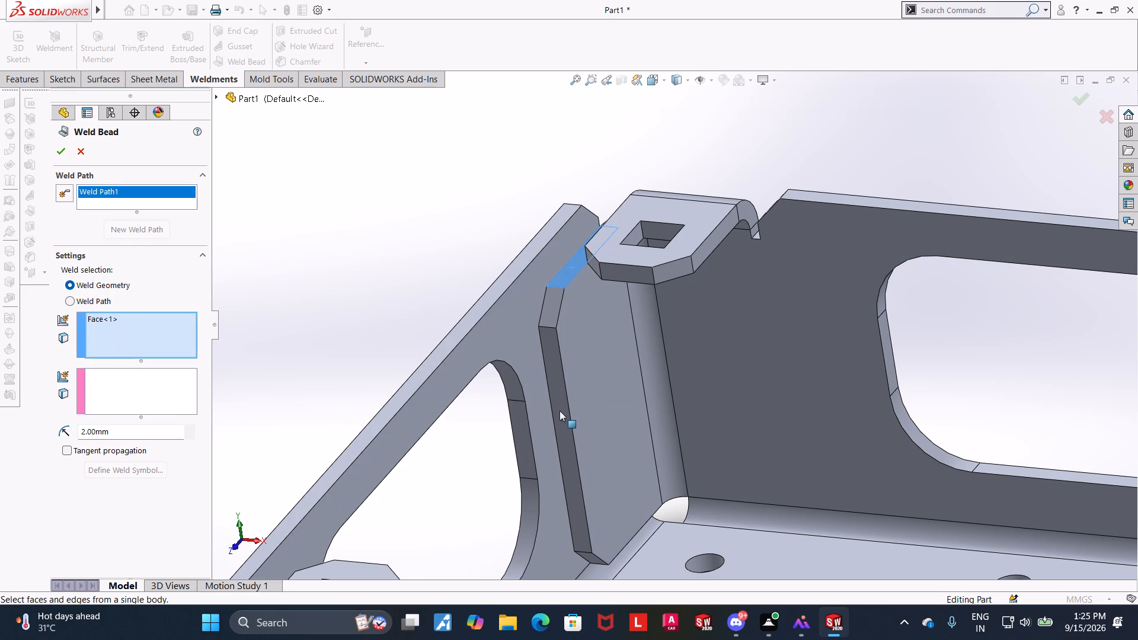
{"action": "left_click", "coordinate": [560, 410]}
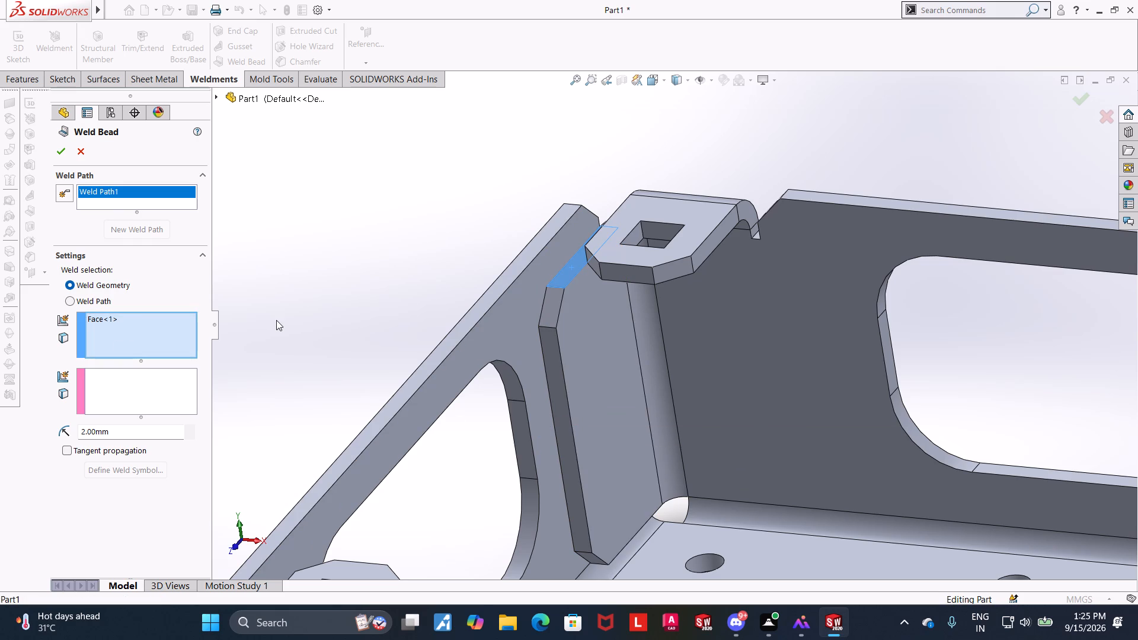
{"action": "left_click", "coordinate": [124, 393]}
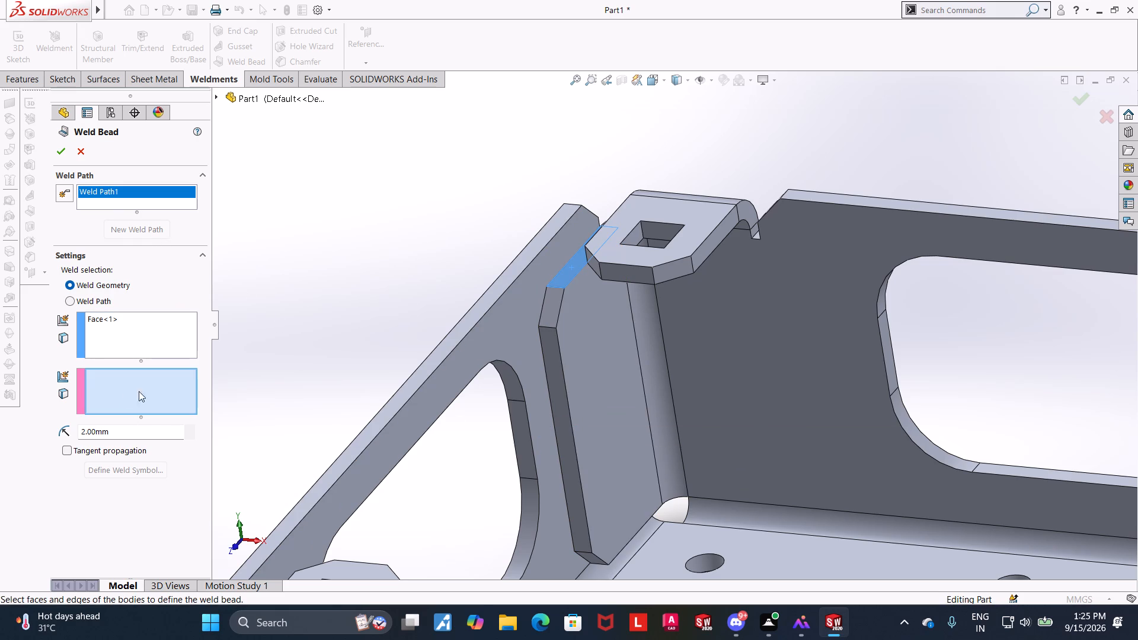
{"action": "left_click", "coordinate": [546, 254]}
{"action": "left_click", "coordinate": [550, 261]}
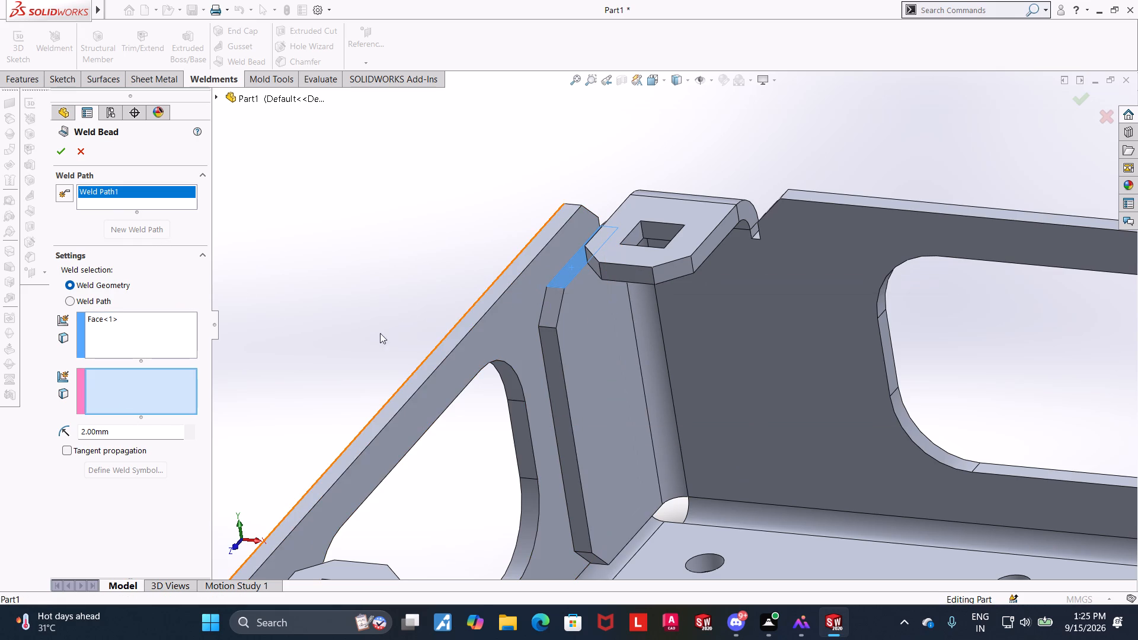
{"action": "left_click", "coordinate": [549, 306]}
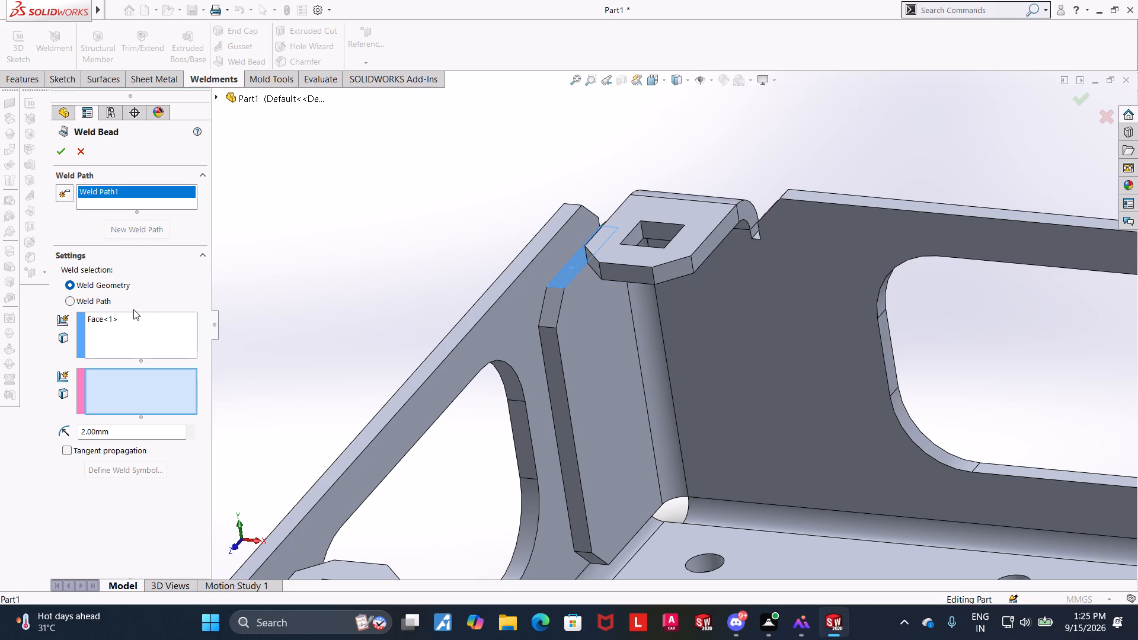
Define two 2 mm weld paths by edge selection: the corner flap's top edge and its long side edge along the end wall.
{"action": "left_click", "coordinate": [70, 300]}
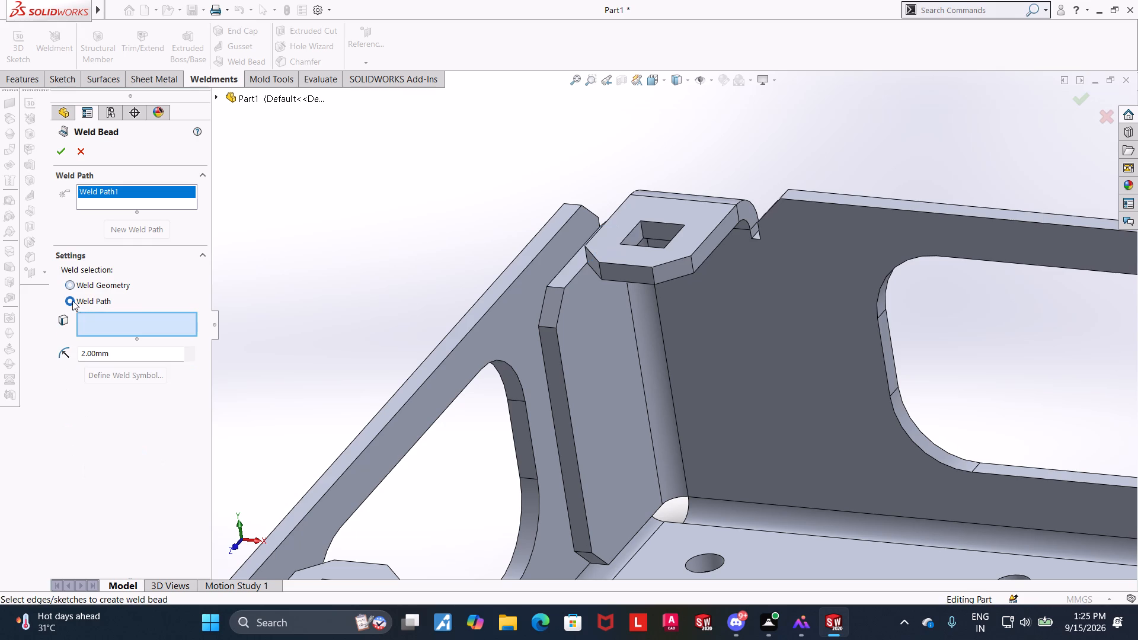
{"action": "left_click", "coordinate": [567, 265]}
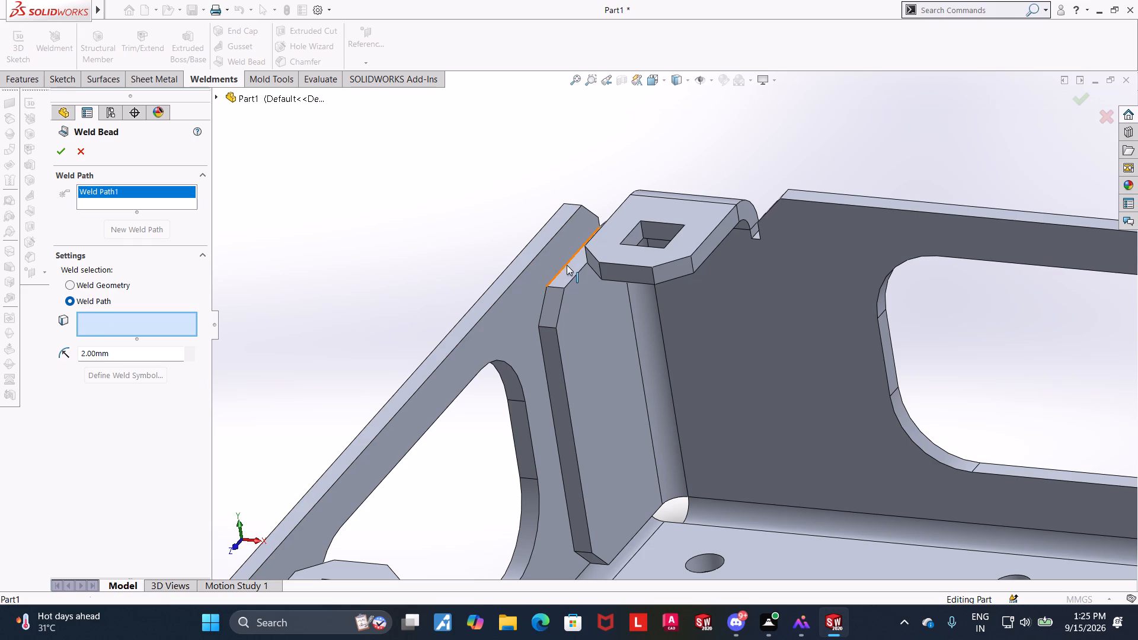
{"action": "left_click", "coordinate": [555, 438]}
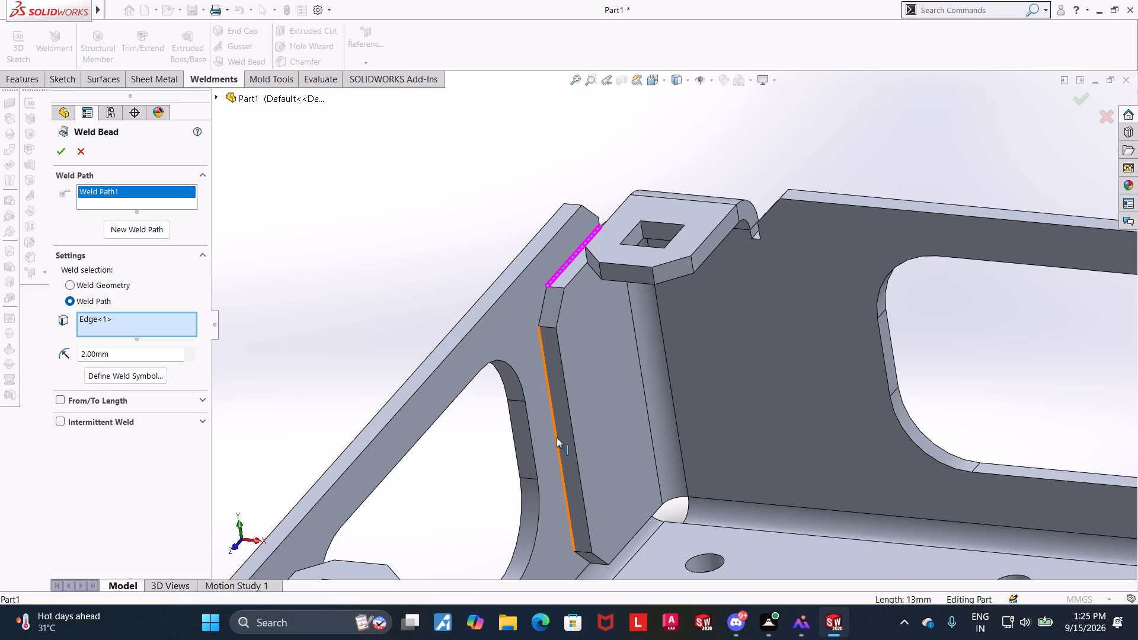
{"action": "left_click", "coordinate": [558, 437]}
{"action": "left_click", "coordinate": [558, 443]}
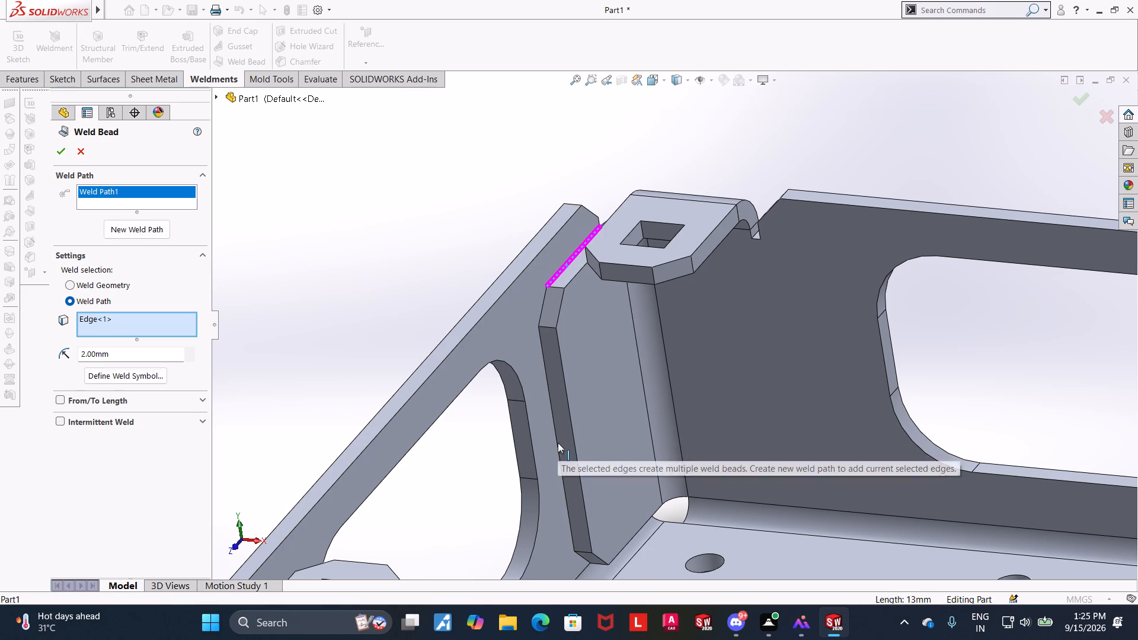
{"action": "left_click", "coordinate": [557, 443]}
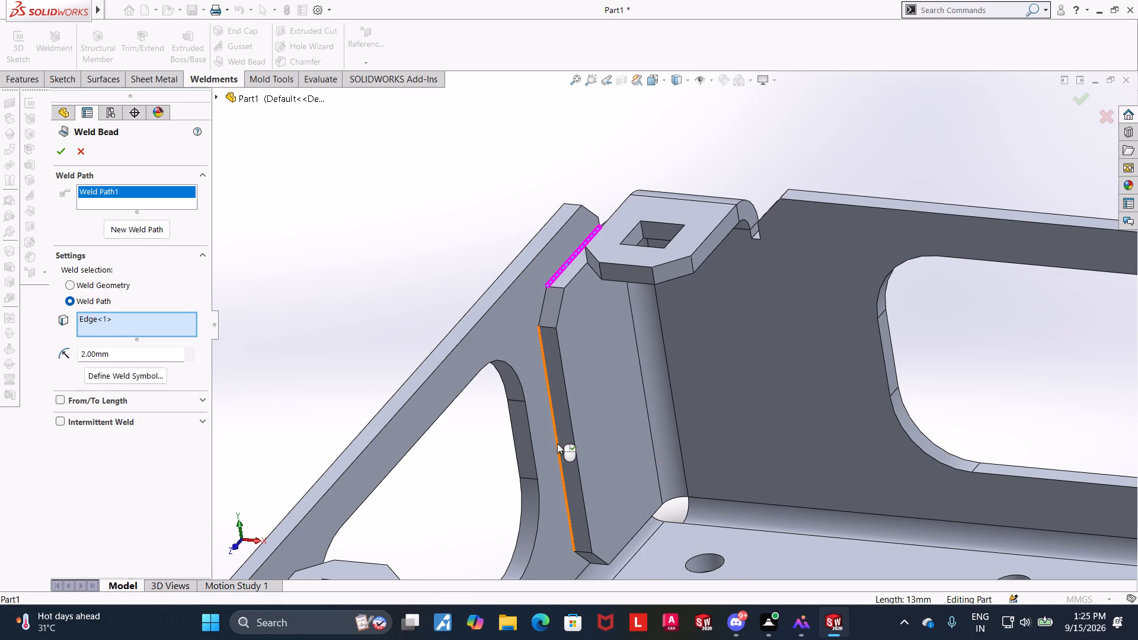
{"action": "left_click", "coordinate": [108, 228]}
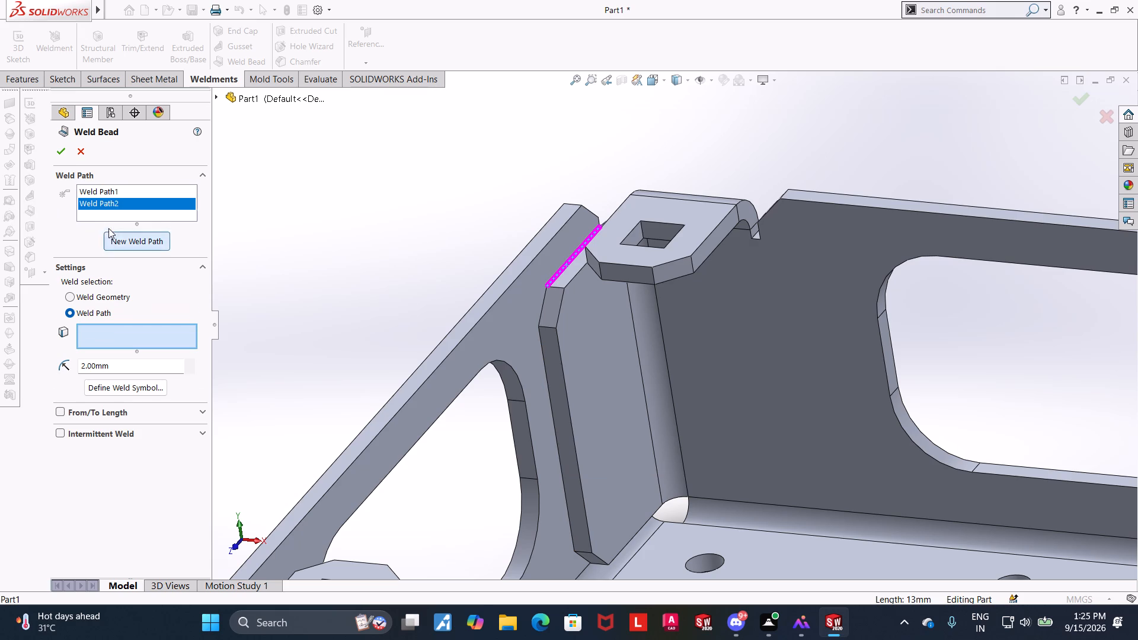
{"action": "left_click", "coordinate": [549, 393]}
{"action": "left_click", "coordinate": [550, 392]}
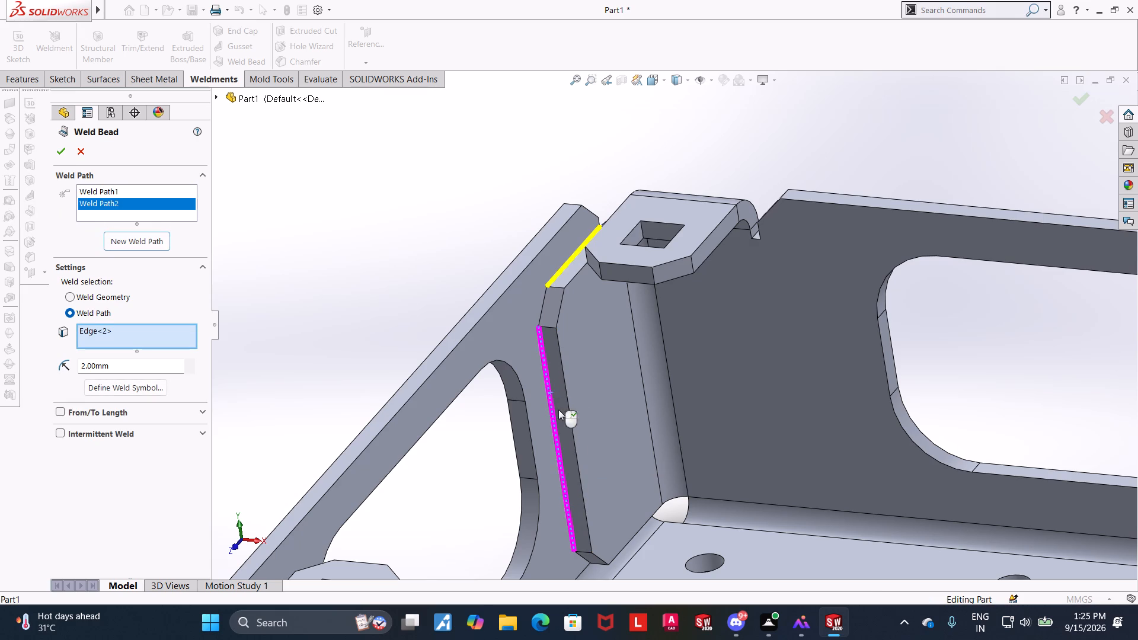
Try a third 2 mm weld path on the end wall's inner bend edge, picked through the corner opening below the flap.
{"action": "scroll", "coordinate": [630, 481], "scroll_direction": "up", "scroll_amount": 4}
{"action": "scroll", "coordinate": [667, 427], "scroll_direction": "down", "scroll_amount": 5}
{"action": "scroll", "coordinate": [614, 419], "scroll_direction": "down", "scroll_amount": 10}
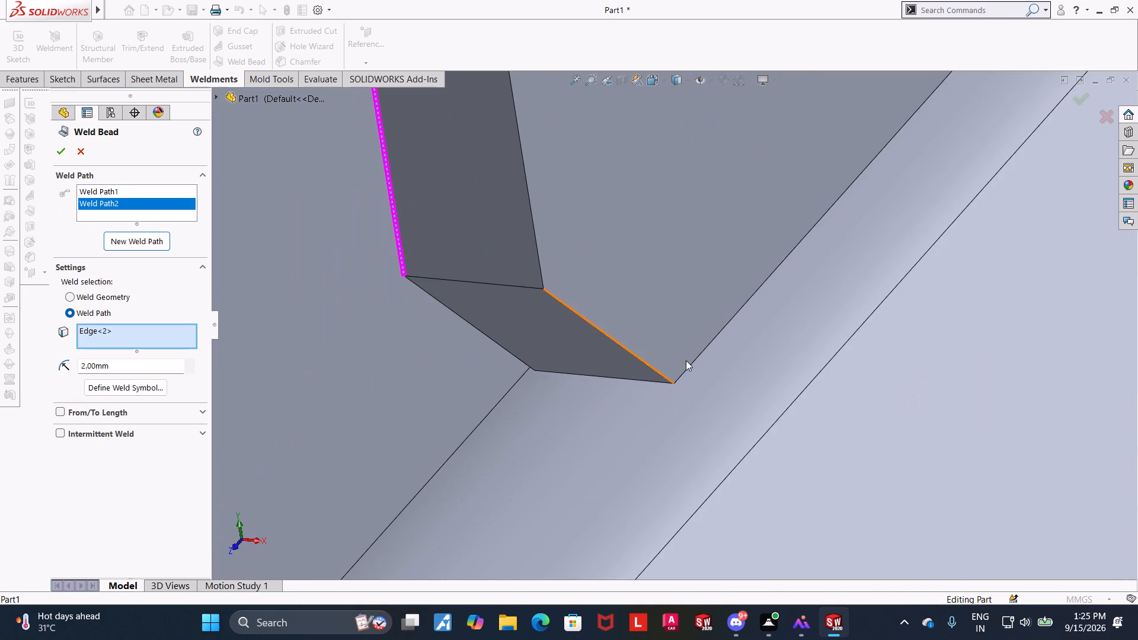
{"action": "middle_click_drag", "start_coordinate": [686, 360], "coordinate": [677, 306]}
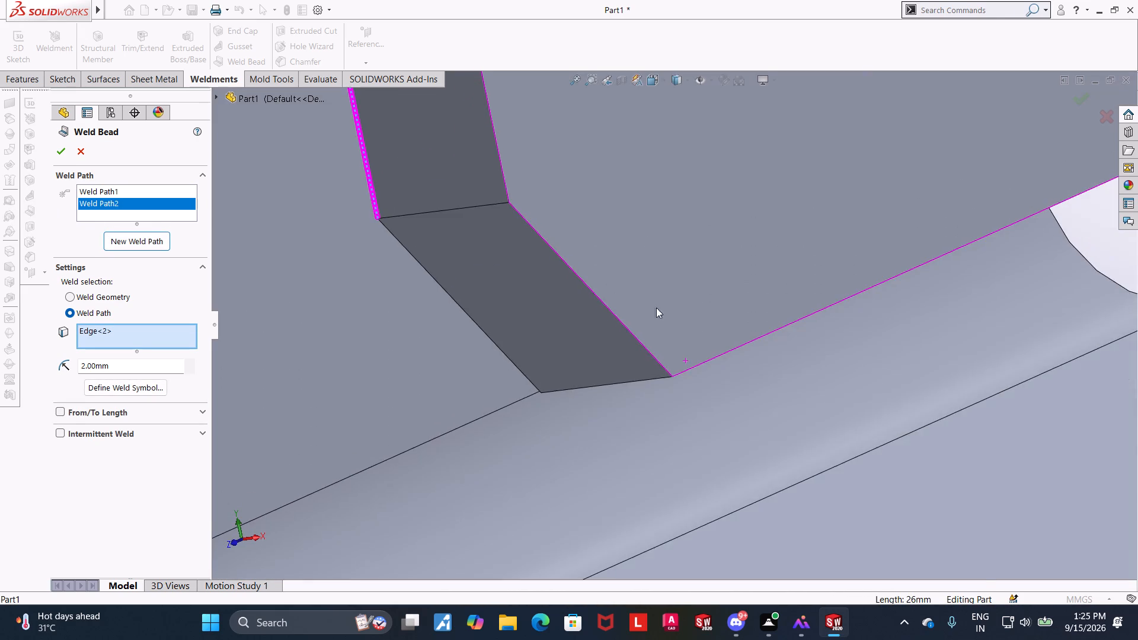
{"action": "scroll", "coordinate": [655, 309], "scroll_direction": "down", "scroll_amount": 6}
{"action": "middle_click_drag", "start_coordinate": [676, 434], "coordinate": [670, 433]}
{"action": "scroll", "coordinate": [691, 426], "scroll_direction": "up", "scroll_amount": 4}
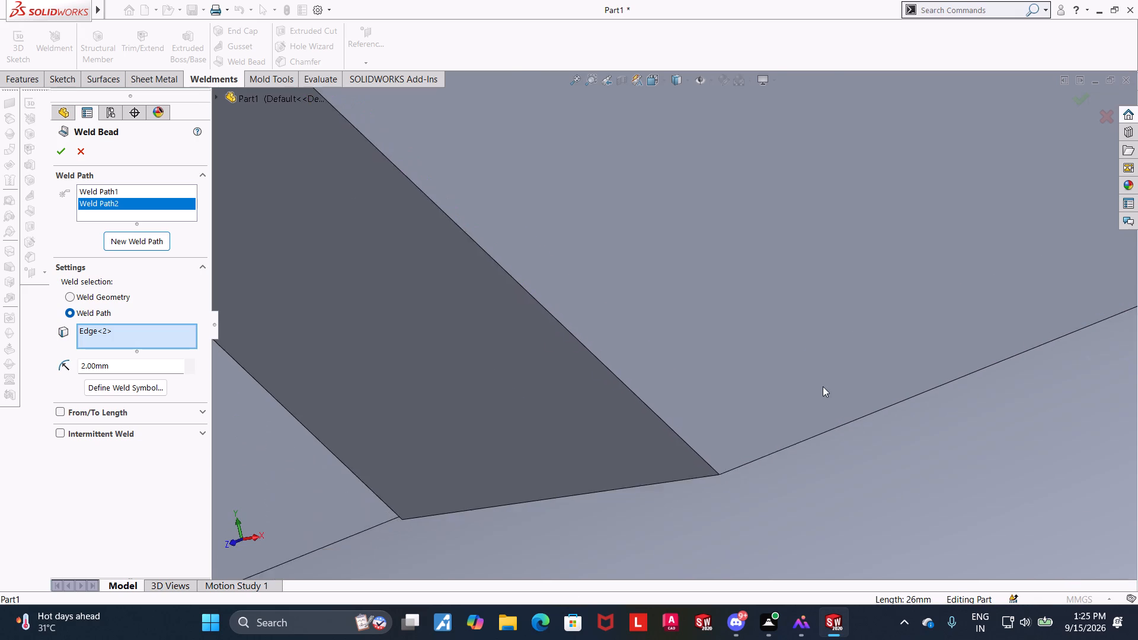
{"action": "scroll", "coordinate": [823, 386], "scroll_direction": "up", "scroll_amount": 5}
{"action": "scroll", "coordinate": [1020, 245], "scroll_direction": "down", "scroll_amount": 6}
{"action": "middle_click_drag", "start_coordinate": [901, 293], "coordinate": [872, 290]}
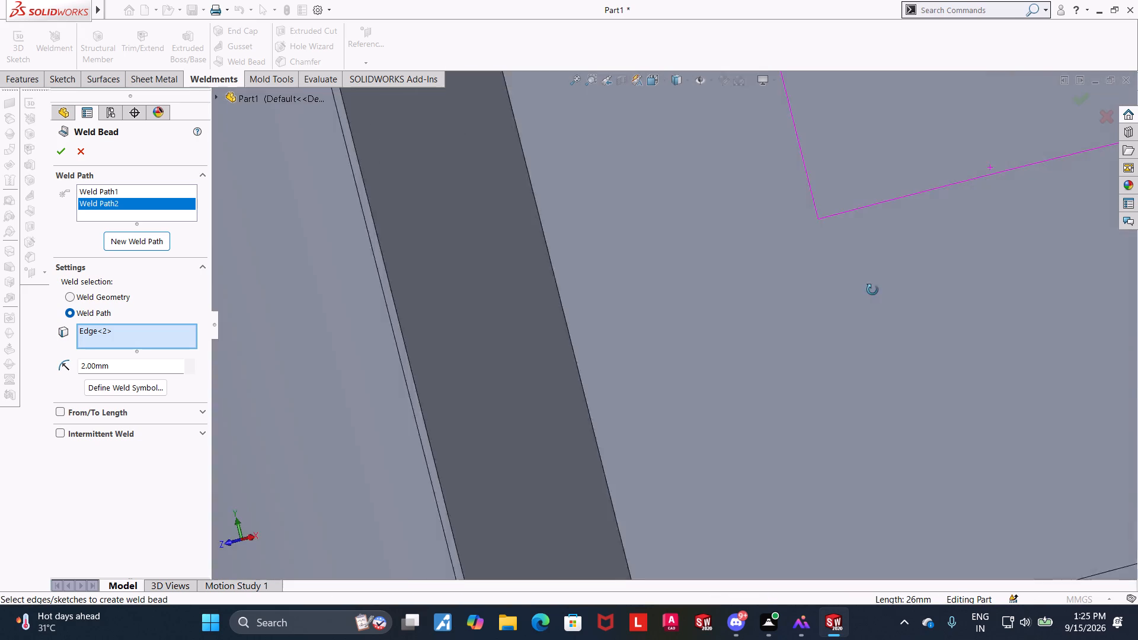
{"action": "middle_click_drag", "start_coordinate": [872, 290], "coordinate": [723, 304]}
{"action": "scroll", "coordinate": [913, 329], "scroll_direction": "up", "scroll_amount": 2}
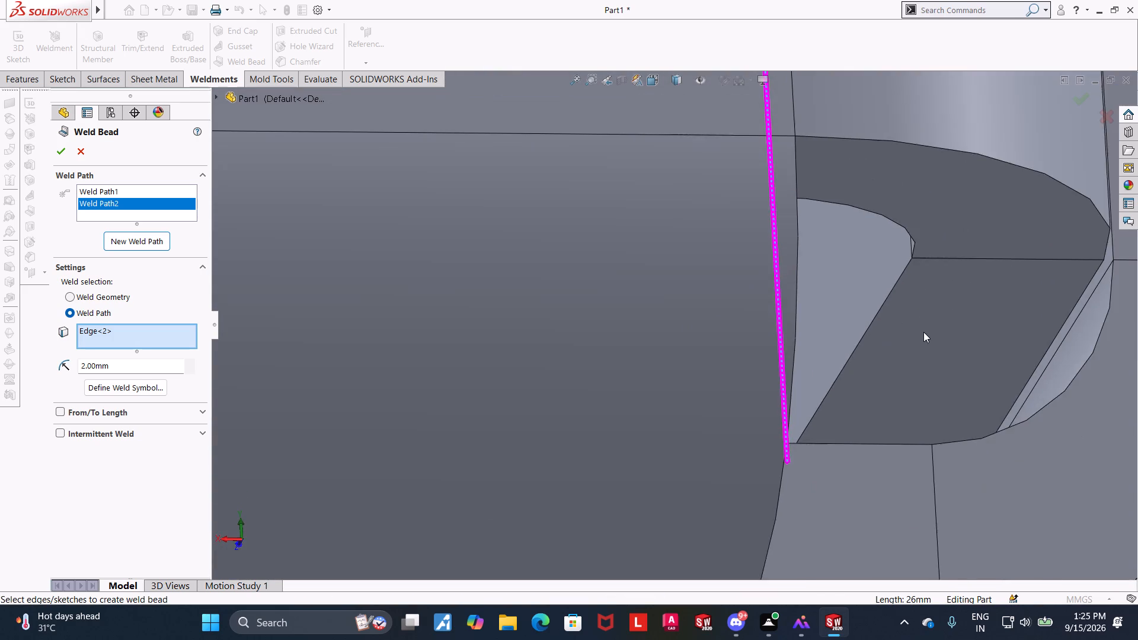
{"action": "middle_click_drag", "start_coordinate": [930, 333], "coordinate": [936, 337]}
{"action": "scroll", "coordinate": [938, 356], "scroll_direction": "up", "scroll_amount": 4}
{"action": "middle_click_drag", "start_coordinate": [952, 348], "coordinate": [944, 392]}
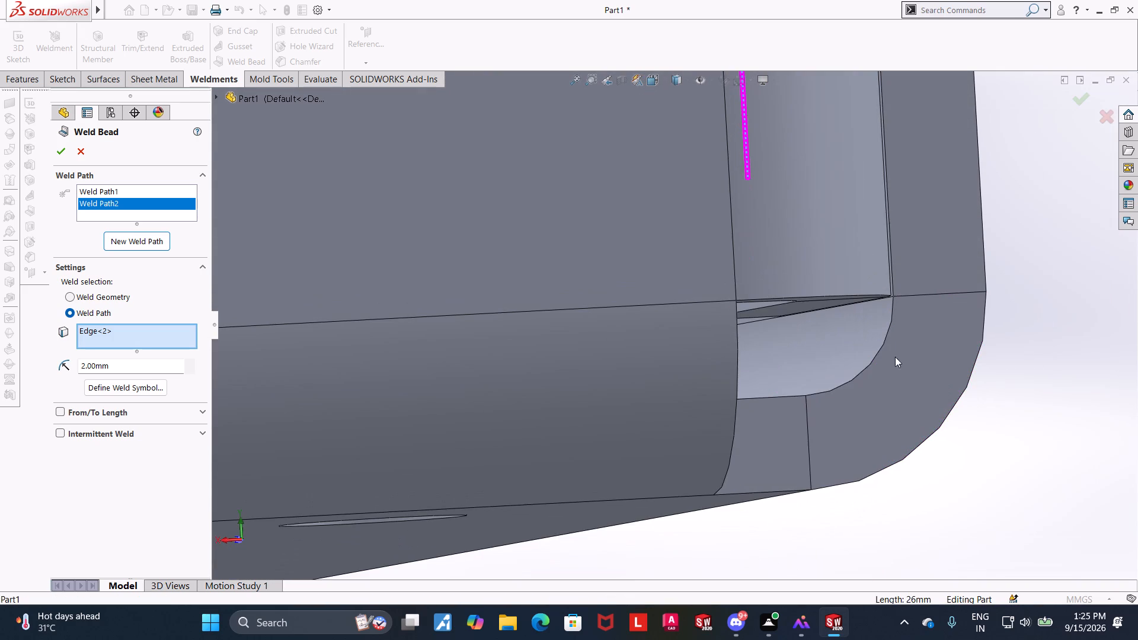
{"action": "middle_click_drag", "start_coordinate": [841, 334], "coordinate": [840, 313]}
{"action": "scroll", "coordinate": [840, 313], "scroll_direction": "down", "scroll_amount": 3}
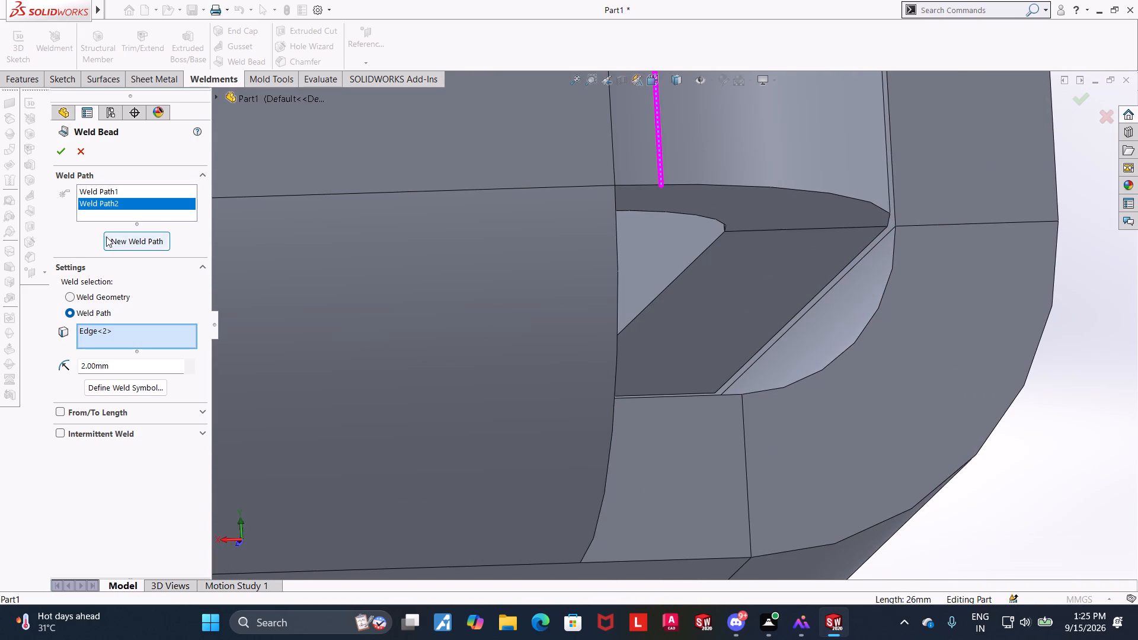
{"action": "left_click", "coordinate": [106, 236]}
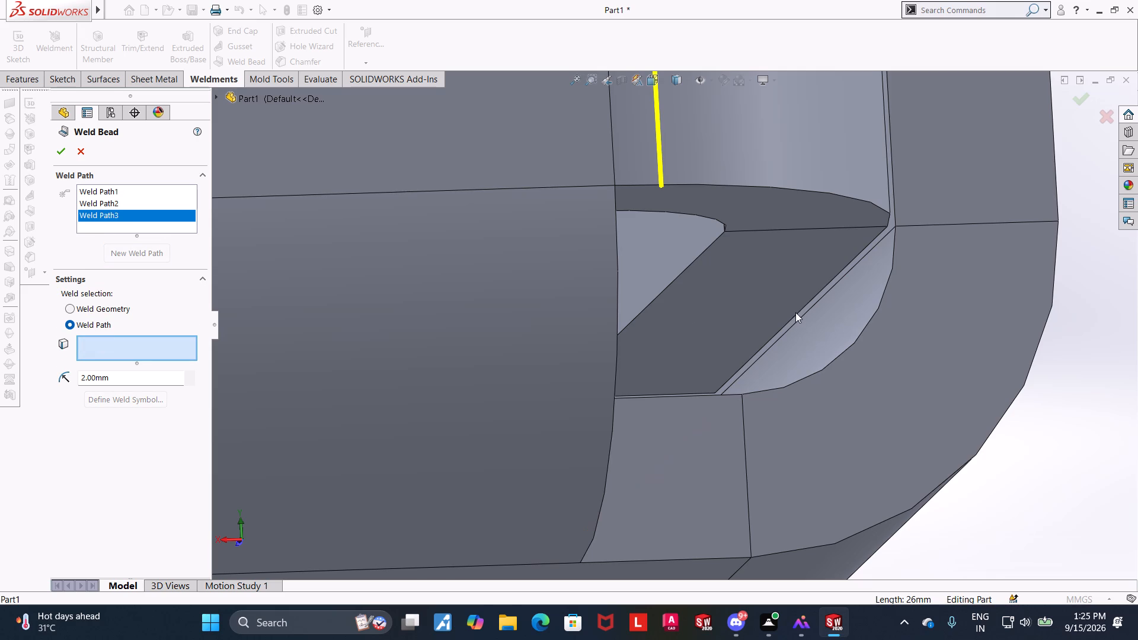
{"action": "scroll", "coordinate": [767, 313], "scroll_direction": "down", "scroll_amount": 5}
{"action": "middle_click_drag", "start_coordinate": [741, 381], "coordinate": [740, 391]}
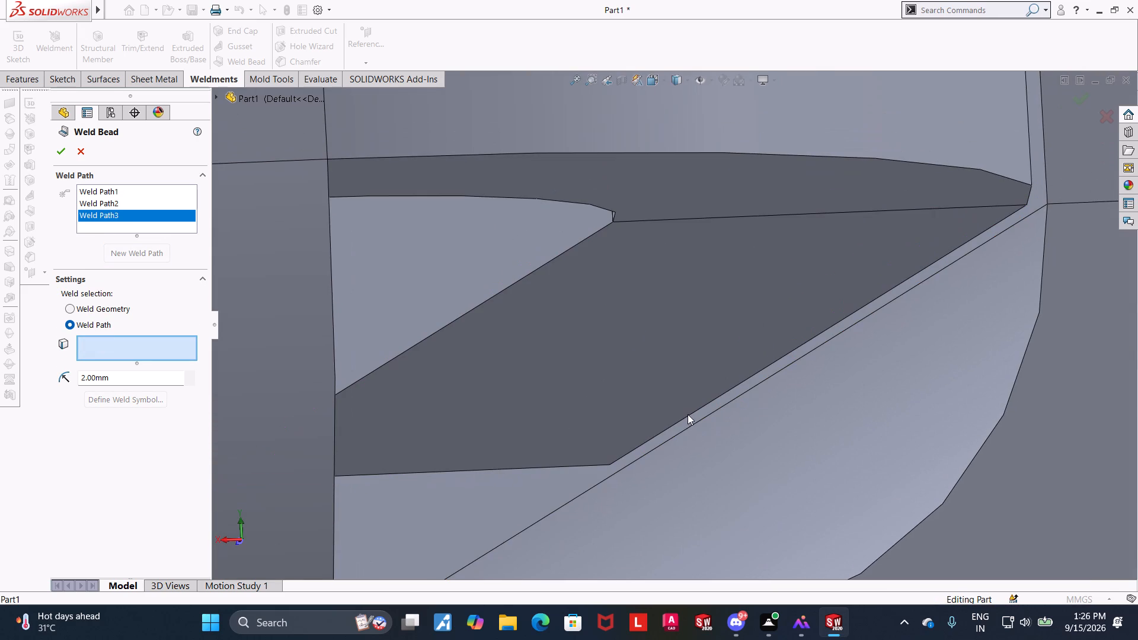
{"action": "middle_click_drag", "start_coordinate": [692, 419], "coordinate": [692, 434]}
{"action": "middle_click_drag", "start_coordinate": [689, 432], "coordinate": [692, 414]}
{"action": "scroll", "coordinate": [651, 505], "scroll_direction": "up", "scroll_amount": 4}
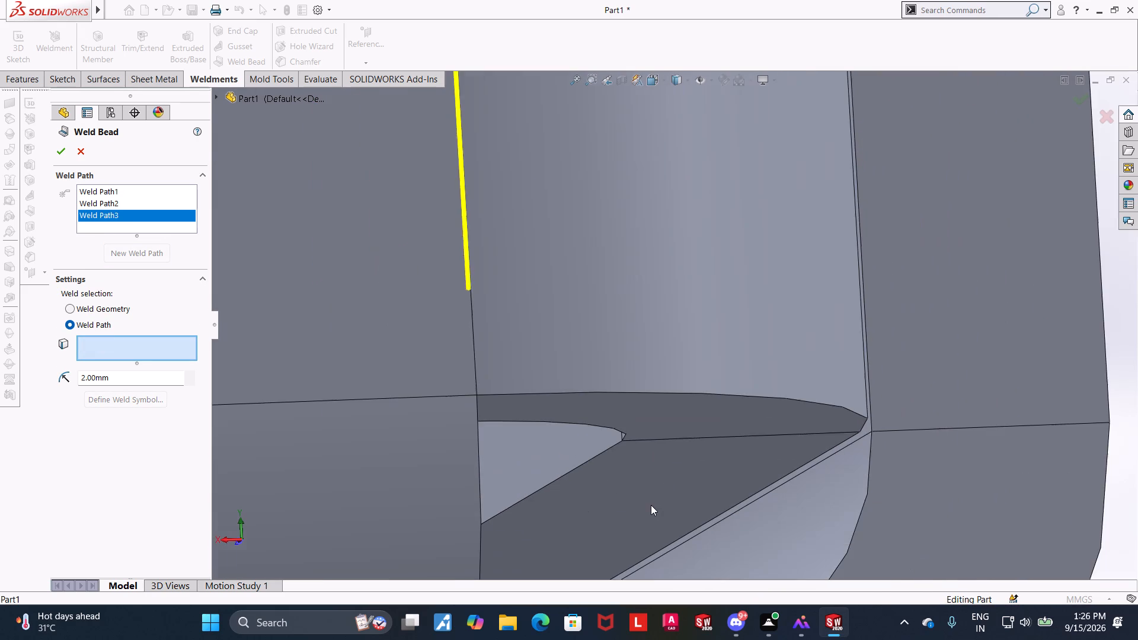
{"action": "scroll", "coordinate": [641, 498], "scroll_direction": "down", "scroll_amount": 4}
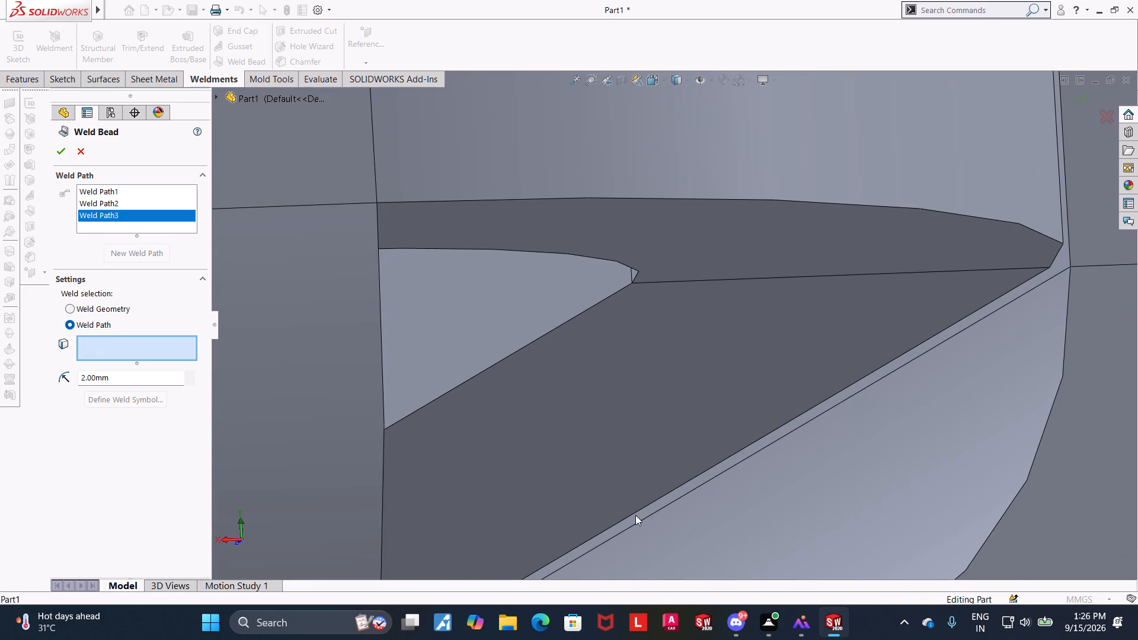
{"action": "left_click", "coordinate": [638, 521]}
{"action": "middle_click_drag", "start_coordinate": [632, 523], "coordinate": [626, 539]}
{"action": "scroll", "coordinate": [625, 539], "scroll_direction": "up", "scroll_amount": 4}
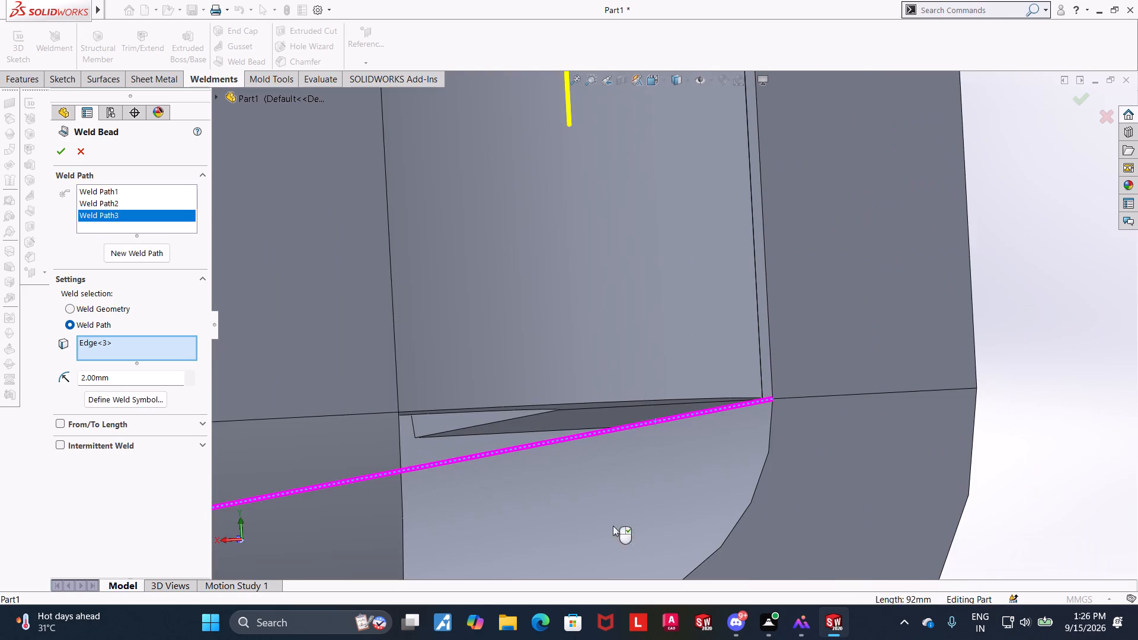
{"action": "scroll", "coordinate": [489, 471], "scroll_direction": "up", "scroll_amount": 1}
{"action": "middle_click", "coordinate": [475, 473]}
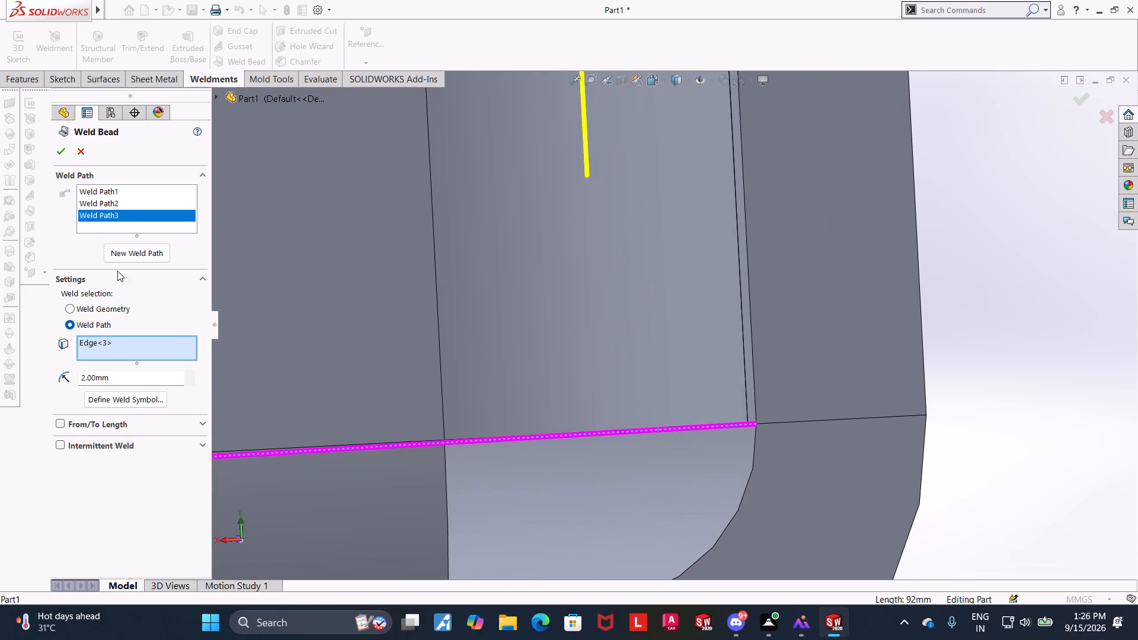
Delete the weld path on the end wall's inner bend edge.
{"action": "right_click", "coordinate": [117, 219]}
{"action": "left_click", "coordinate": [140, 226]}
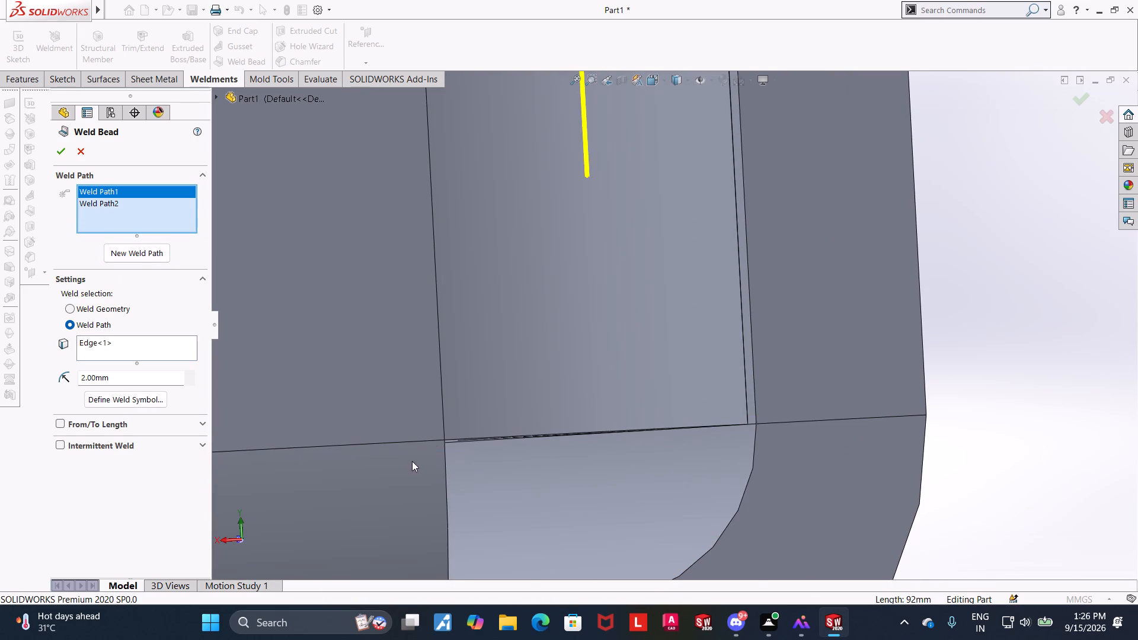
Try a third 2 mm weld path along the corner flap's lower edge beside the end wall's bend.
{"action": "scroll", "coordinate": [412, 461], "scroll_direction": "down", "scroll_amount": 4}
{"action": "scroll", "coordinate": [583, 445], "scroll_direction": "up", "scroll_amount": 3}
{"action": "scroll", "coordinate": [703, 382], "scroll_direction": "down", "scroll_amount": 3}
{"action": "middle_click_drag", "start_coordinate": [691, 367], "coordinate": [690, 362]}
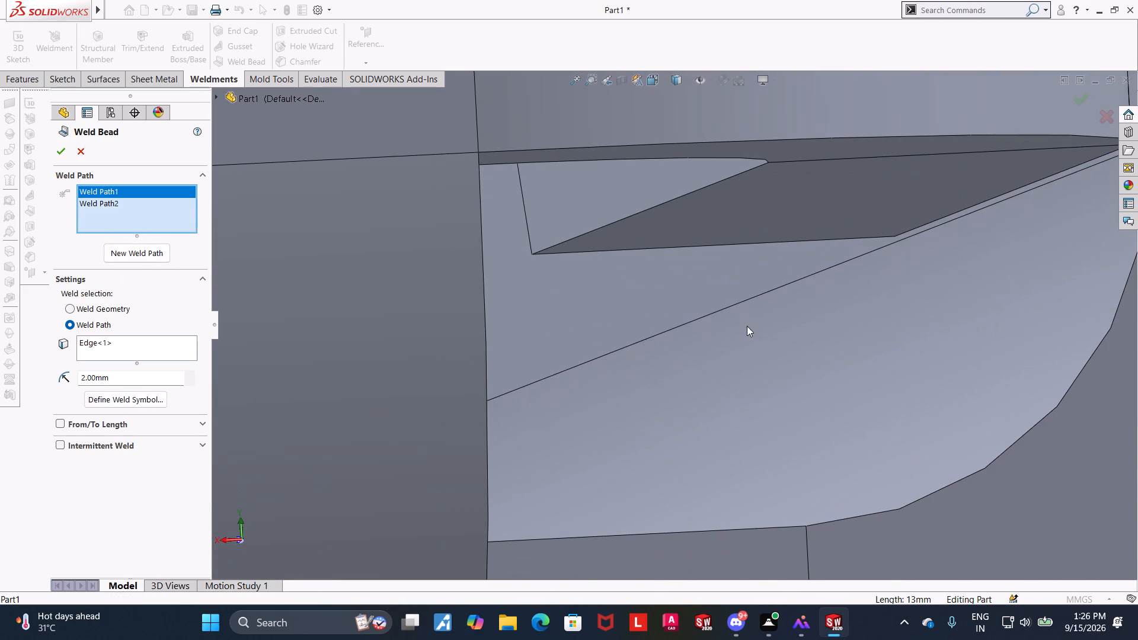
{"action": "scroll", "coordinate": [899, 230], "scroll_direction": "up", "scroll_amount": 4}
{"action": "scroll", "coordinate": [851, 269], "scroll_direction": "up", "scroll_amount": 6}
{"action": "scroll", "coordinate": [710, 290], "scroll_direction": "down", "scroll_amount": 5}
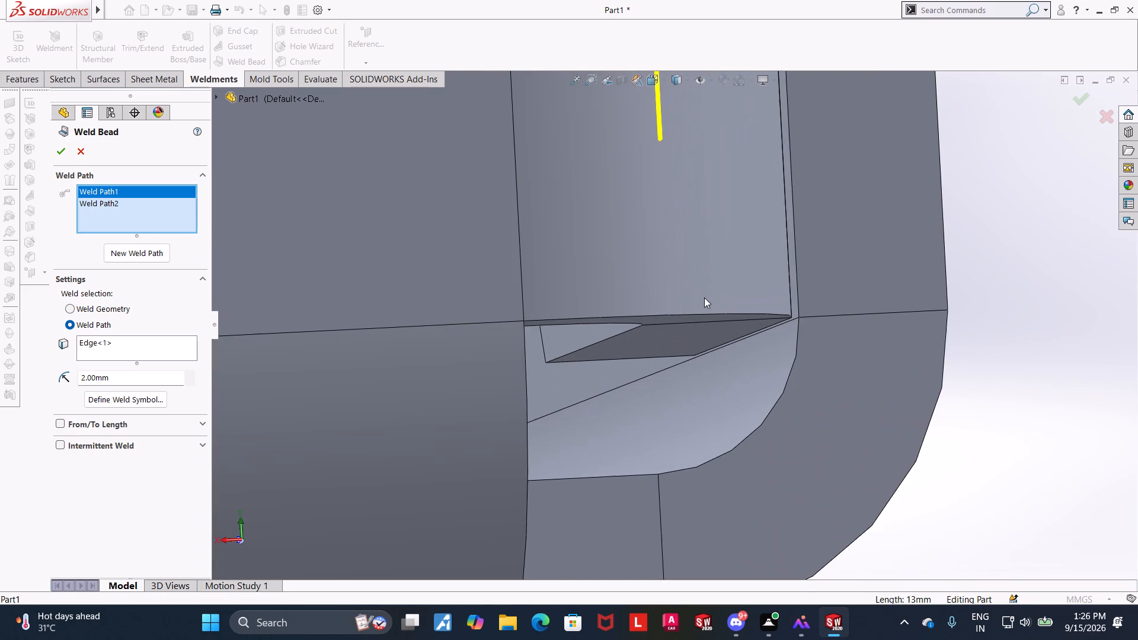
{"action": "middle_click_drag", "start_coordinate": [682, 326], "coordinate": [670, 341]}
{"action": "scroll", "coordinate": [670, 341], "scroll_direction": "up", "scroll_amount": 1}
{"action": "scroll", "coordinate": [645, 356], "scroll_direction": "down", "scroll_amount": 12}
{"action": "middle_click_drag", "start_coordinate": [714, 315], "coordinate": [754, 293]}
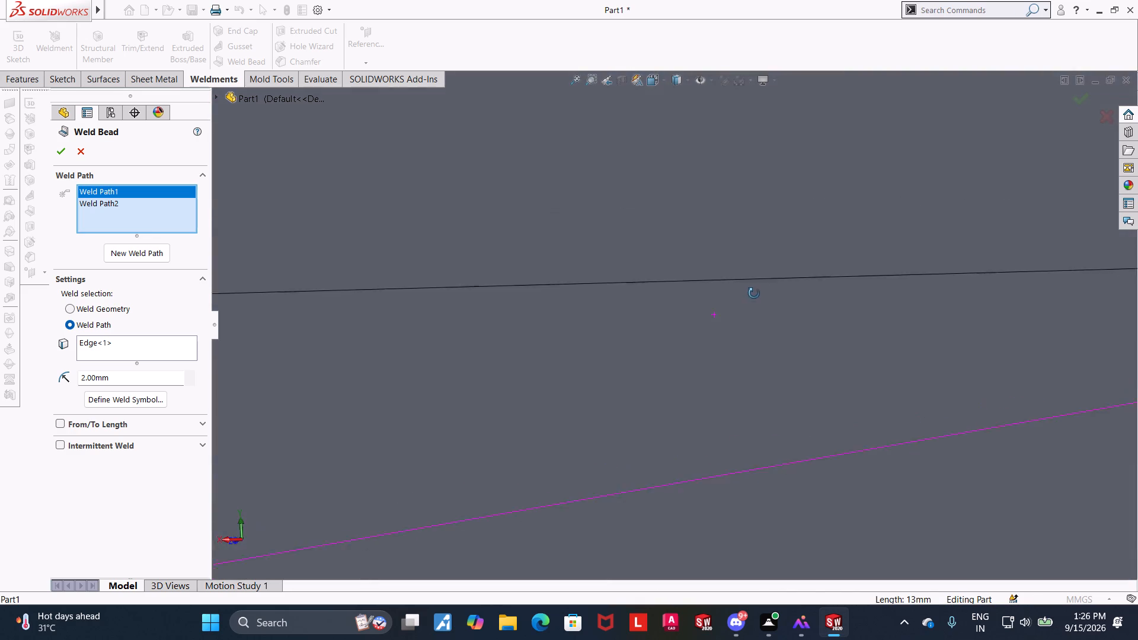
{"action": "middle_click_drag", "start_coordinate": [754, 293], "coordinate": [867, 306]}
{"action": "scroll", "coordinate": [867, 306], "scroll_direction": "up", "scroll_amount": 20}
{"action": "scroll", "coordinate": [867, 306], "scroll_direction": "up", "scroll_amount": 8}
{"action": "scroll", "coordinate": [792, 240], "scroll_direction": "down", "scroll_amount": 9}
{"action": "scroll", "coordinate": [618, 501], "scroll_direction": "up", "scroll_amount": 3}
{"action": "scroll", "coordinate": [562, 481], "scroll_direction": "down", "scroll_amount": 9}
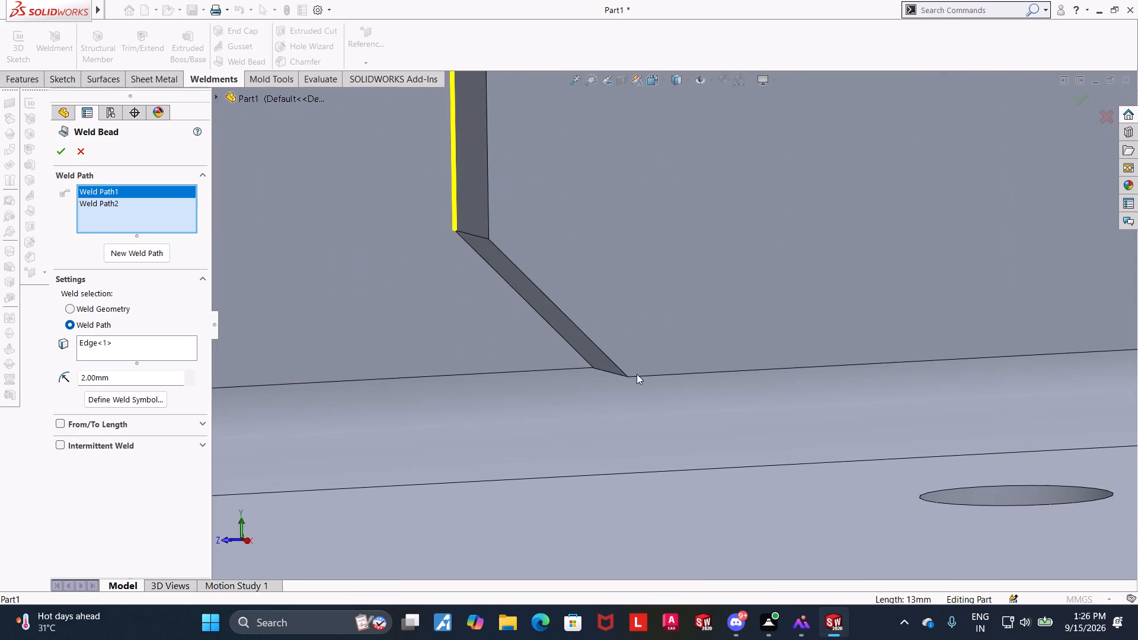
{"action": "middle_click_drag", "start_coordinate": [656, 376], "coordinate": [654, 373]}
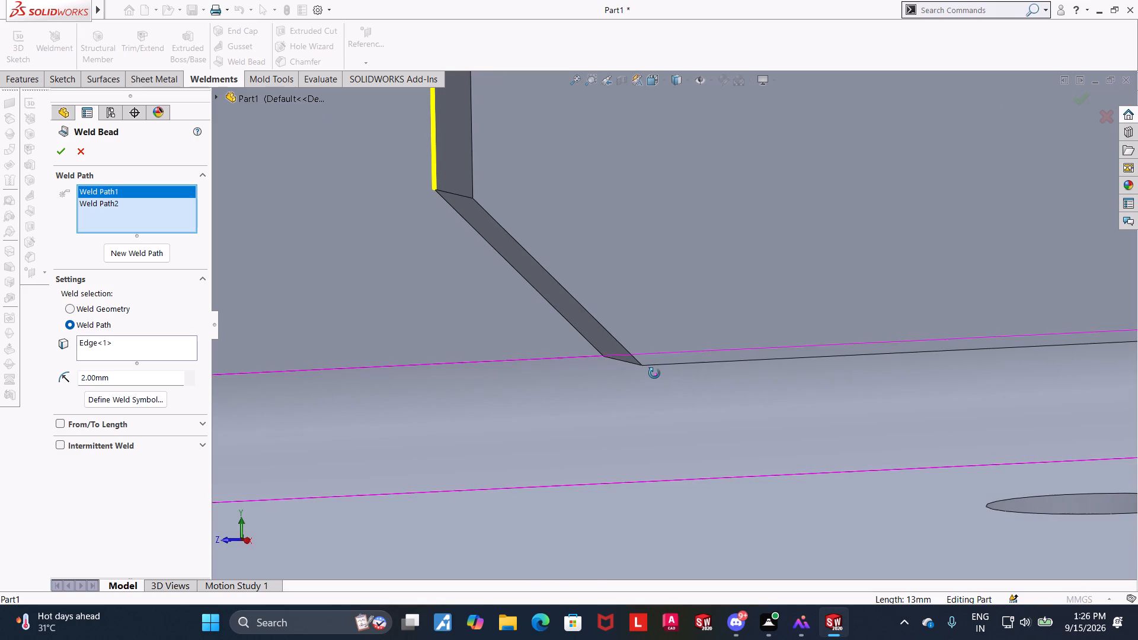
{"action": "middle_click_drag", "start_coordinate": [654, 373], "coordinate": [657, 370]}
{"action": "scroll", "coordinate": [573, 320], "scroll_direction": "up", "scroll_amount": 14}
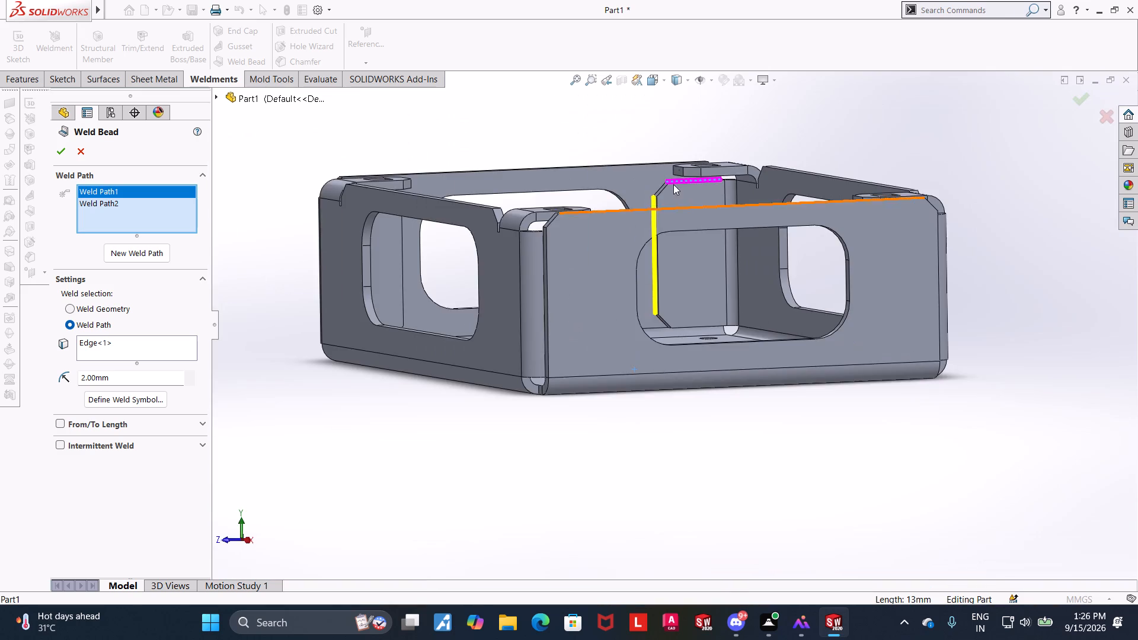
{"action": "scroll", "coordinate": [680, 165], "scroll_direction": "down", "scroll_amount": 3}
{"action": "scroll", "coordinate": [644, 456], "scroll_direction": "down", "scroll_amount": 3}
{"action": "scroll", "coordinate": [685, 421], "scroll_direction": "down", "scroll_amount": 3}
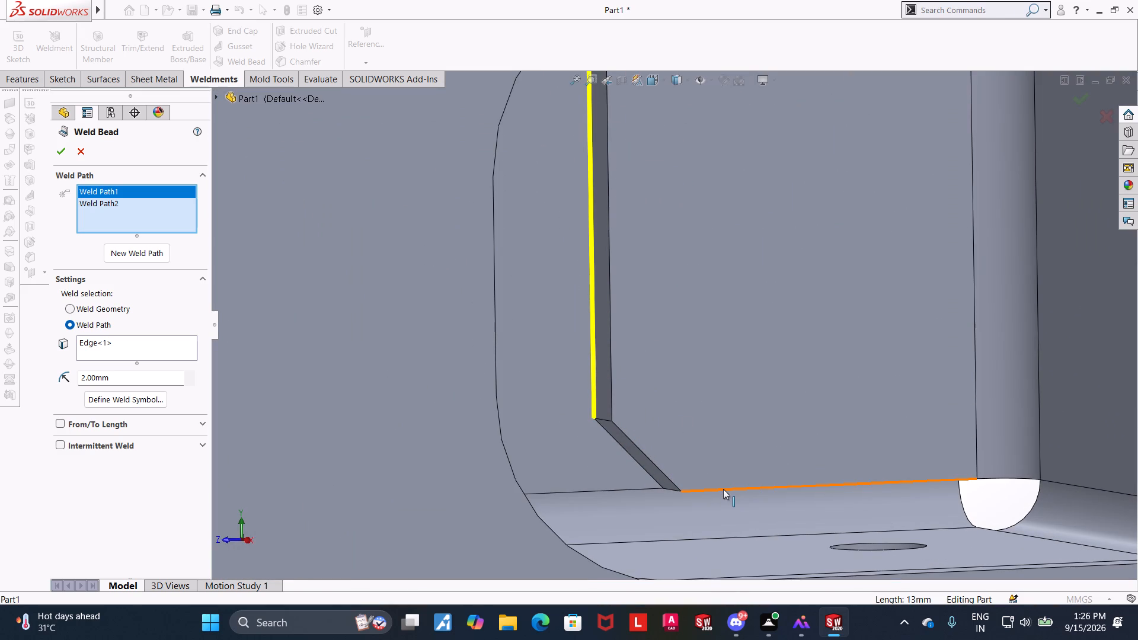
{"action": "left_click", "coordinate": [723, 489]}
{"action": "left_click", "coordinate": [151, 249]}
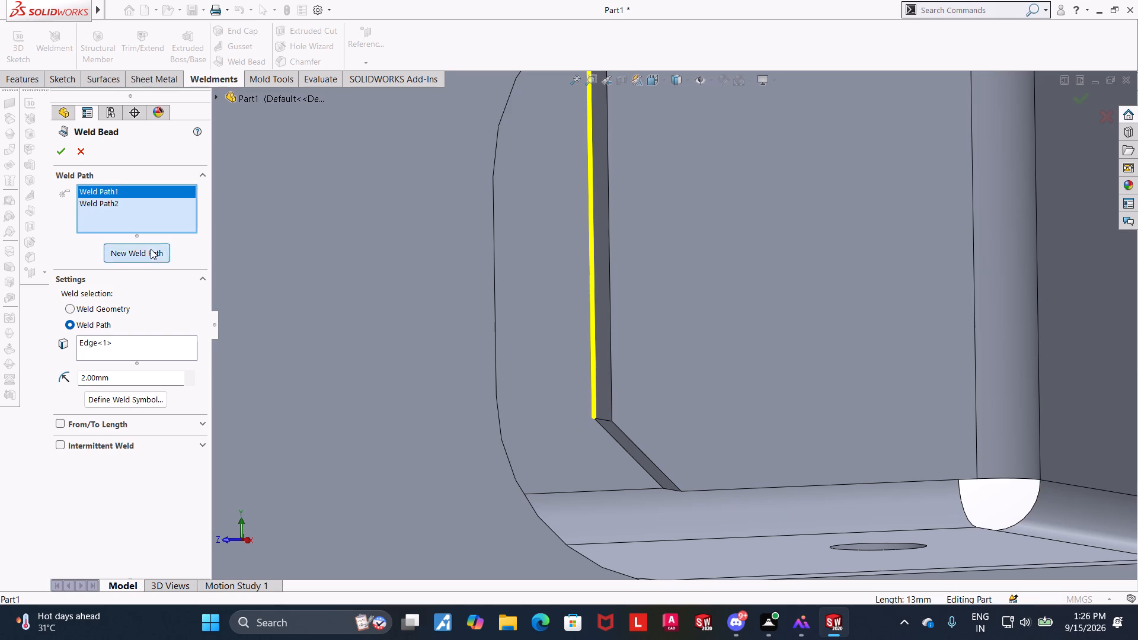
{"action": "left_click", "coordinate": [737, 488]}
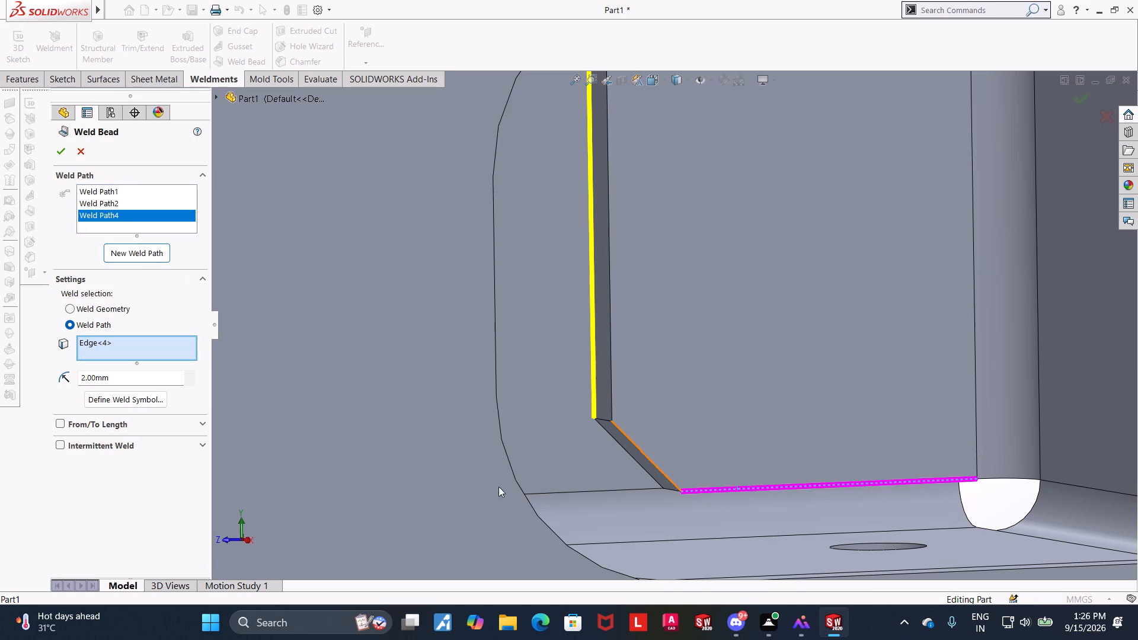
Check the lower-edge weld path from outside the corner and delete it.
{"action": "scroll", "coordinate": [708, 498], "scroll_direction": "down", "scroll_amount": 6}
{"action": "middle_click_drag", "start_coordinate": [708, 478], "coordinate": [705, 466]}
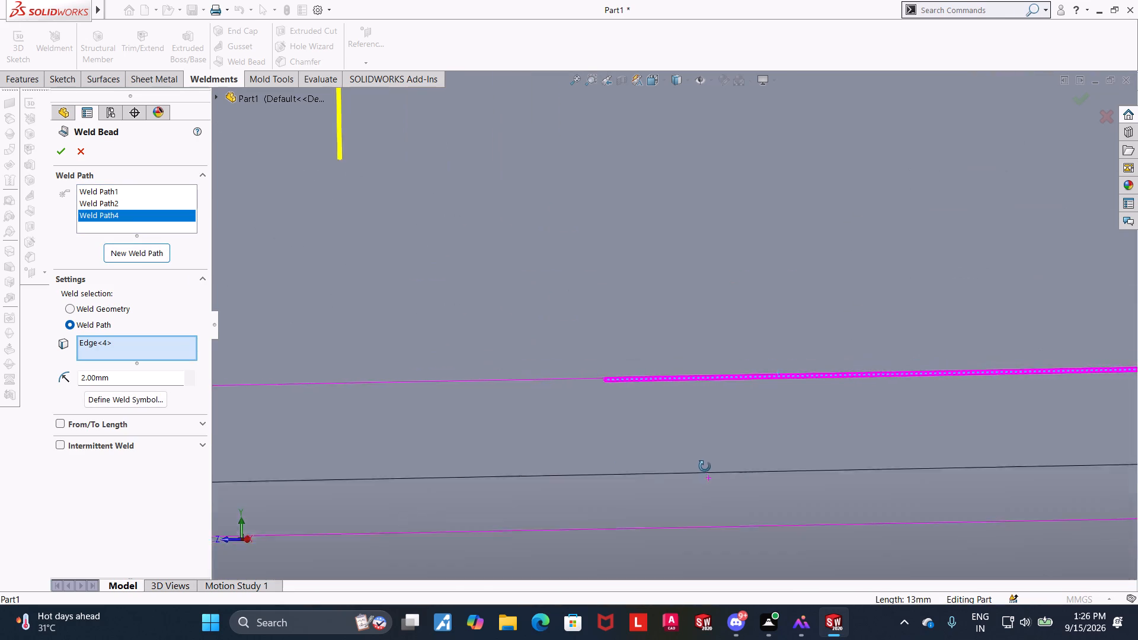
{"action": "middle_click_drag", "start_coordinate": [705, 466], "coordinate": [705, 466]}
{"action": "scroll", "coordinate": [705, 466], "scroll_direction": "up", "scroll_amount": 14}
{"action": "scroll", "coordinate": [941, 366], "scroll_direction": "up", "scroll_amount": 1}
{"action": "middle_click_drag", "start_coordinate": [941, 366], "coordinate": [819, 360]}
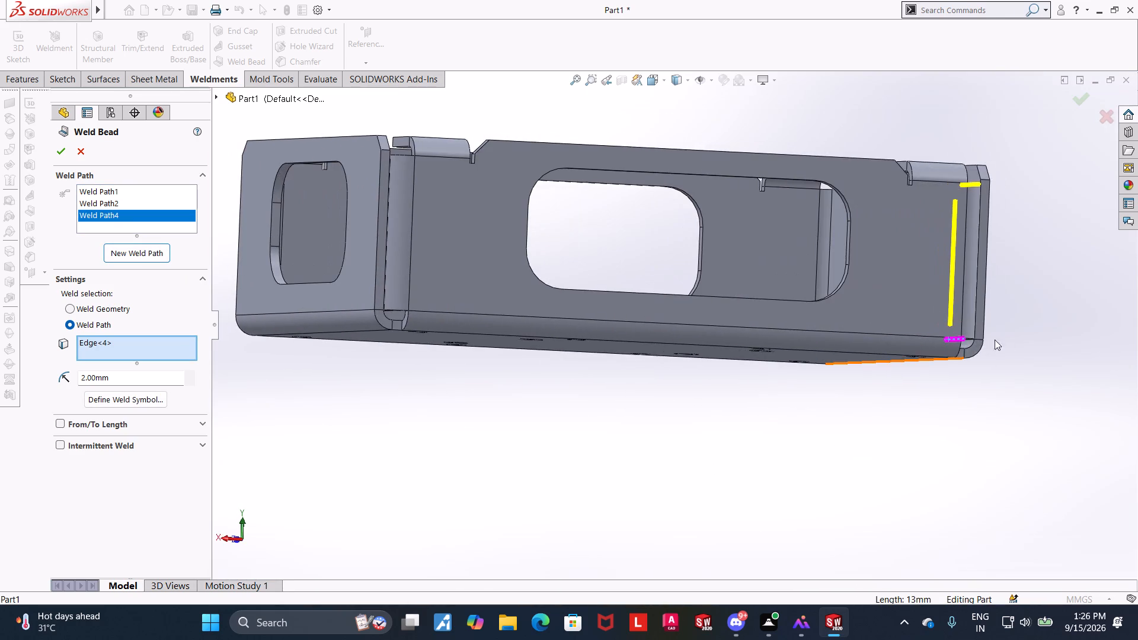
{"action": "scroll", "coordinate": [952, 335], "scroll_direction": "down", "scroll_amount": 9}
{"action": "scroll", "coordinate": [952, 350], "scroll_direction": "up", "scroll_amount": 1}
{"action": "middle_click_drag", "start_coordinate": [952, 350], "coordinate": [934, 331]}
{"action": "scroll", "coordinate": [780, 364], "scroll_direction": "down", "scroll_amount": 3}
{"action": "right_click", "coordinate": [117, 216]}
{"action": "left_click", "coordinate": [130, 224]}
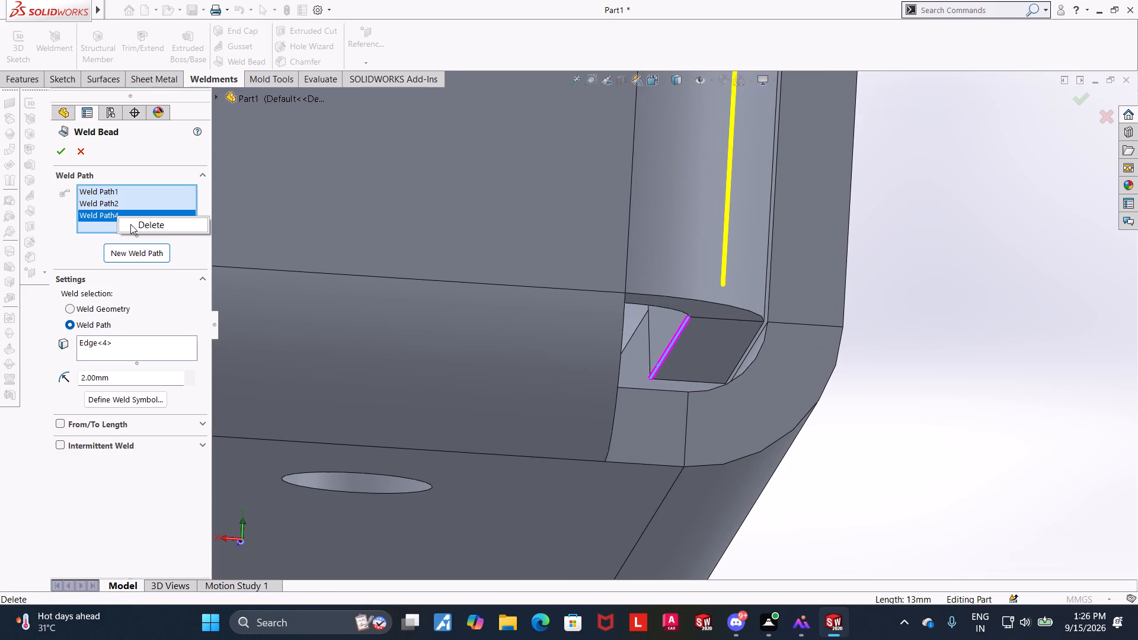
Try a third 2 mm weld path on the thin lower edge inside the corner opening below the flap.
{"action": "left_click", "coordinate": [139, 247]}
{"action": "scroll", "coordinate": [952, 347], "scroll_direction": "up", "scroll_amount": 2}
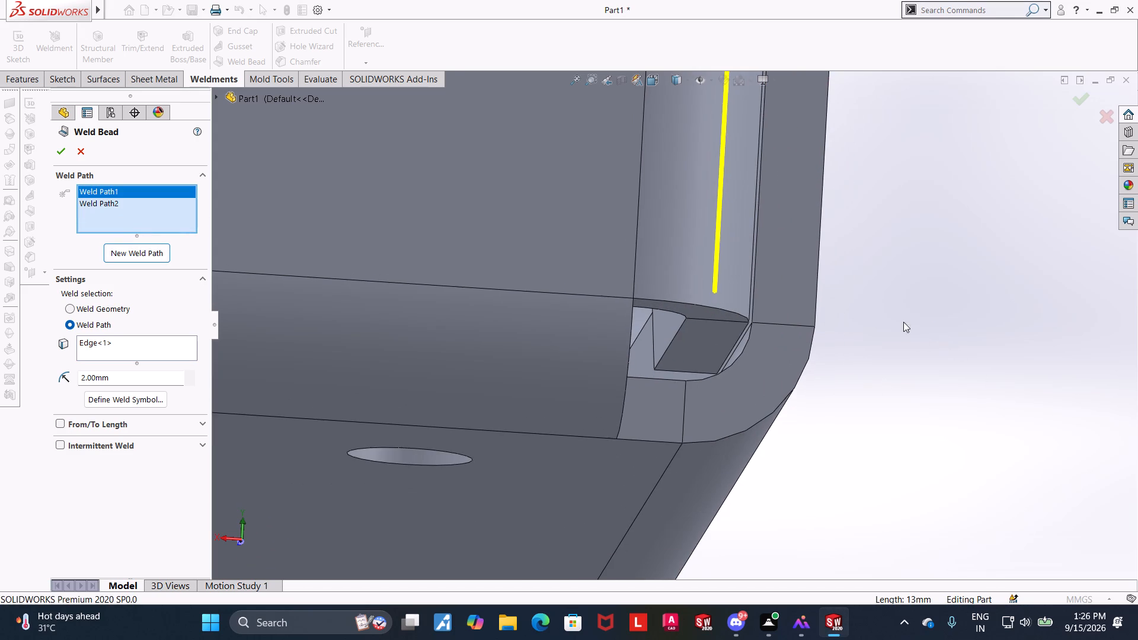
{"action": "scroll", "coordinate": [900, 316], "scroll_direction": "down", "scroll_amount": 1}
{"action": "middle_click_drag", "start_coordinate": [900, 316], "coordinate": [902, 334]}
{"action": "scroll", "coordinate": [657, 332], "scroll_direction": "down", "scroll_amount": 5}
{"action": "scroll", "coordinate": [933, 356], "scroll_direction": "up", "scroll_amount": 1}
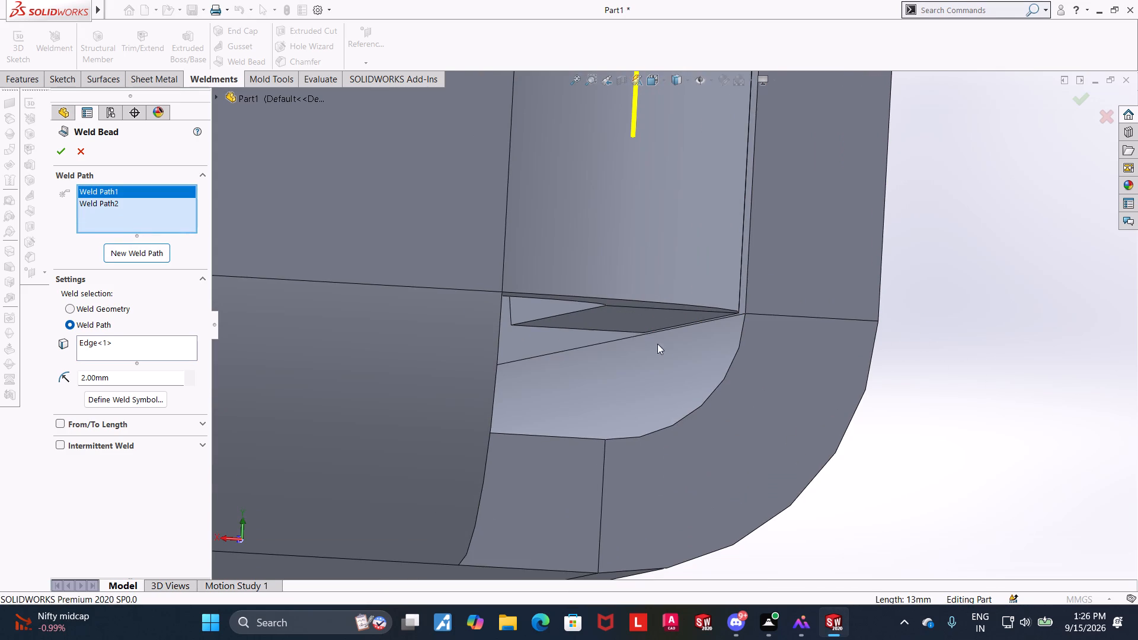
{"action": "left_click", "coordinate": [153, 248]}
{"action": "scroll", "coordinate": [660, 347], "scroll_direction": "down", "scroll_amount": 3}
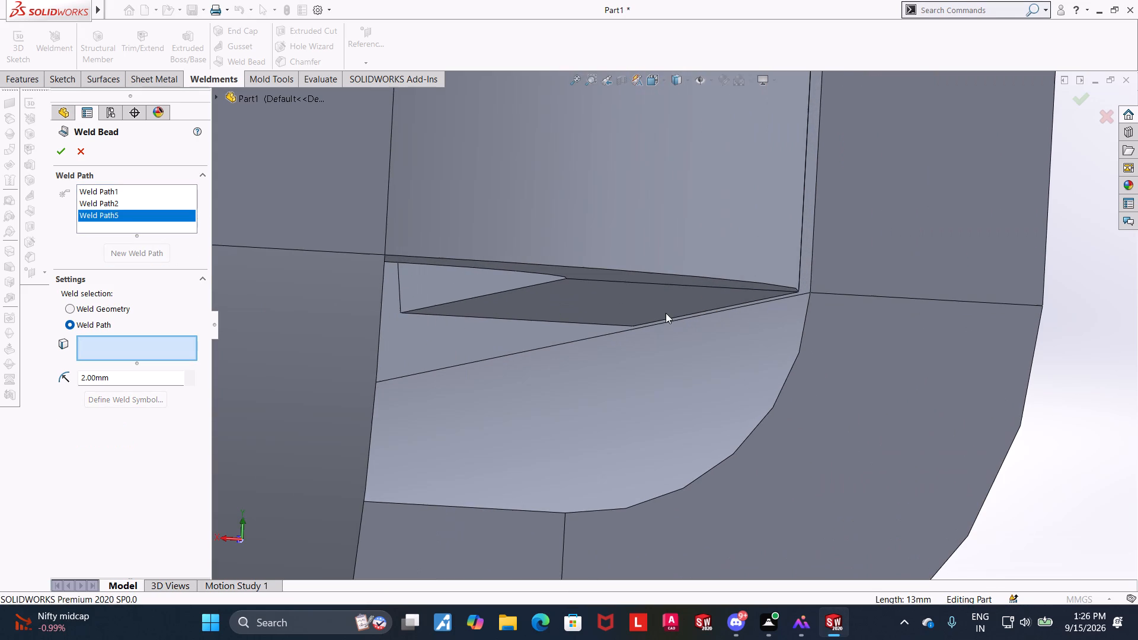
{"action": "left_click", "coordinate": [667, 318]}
Replace the empty third weld path with a 2 mm one along the corner flap's lower broken-corner edge, inside the box.
{"action": "scroll", "coordinate": [667, 318], "scroll_direction": "up", "scroll_amount": 14}
{"action": "scroll", "coordinate": [539, 193], "scroll_direction": "up", "scroll_amount": 6}
{"action": "scroll", "coordinate": [444, 226], "scroll_direction": "down", "scroll_amount": 6}
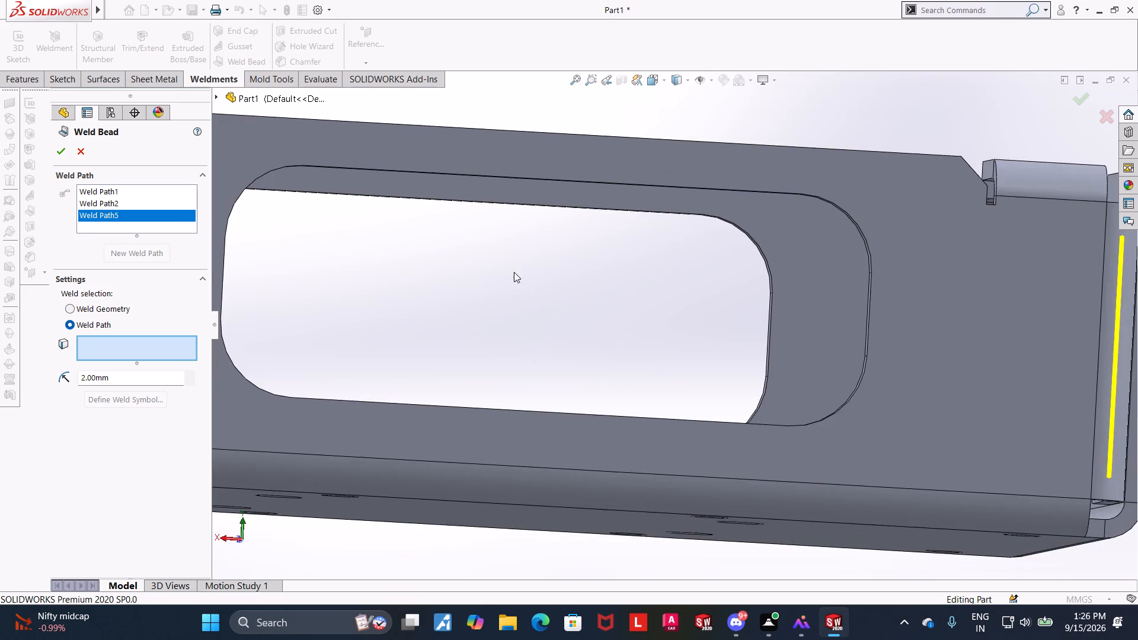
{"action": "middle_click_drag", "start_coordinate": [541, 304], "coordinate": [575, 326]}
{"action": "scroll", "coordinate": [575, 326], "scroll_direction": "up", "scroll_amount": 7}
{"action": "scroll", "coordinate": [641, 220], "scroll_direction": "down", "scroll_amount": 4}
{"action": "middle_click_drag", "start_coordinate": [808, 289], "coordinate": [854, 332]}
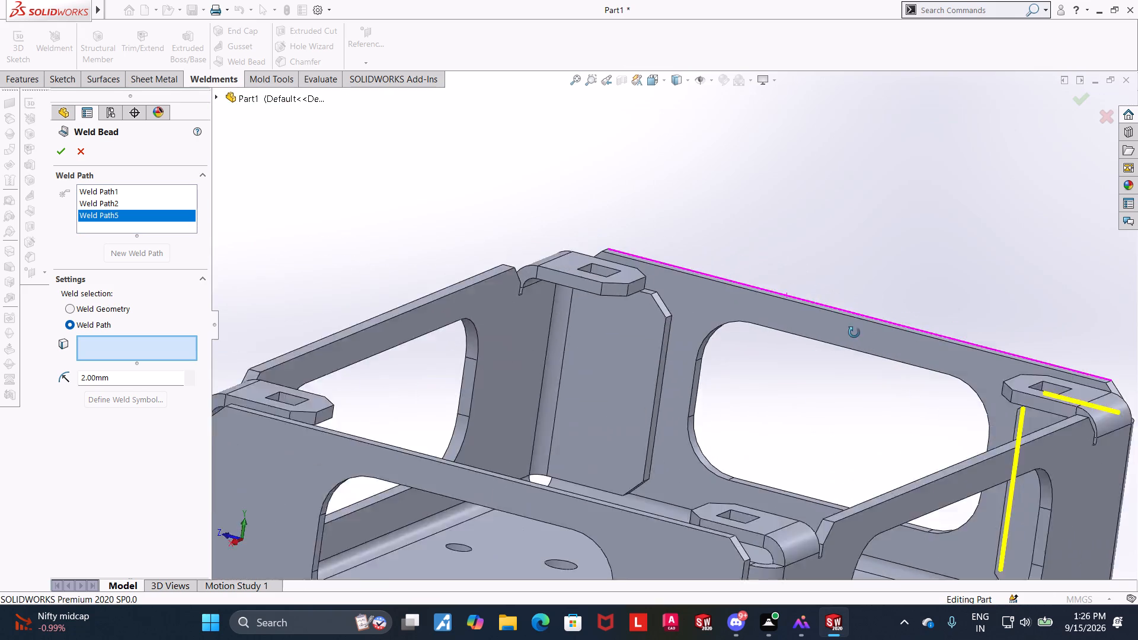
{"action": "middle_click_drag", "start_coordinate": [854, 332], "coordinate": [888, 361]}
{"action": "scroll", "coordinate": [1021, 459], "scroll_direction": "up", "scroll_amount": 6}
{"action": "scroll", "coordinate": [814, 395], "scroll_direction": "down", "scroll_amount": 11}
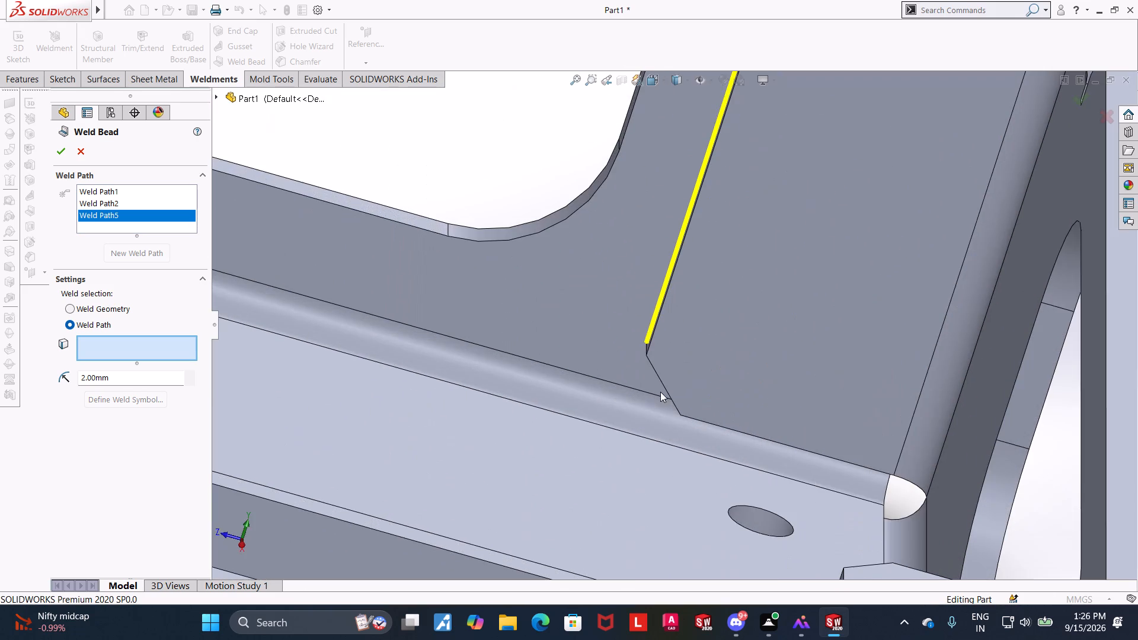
{"action": "scroll", "coordinate": [659, 386], "scroll_direction": "down", "scroll_amount": 4}
{"action": "middle_click_drag", "start_coordinate": [669, 385], "coordinate": [702, 393]}
{"action": "scroll", "coordinate": [673, 340], "scroll_direction": "up", "scroll_amount": 5}
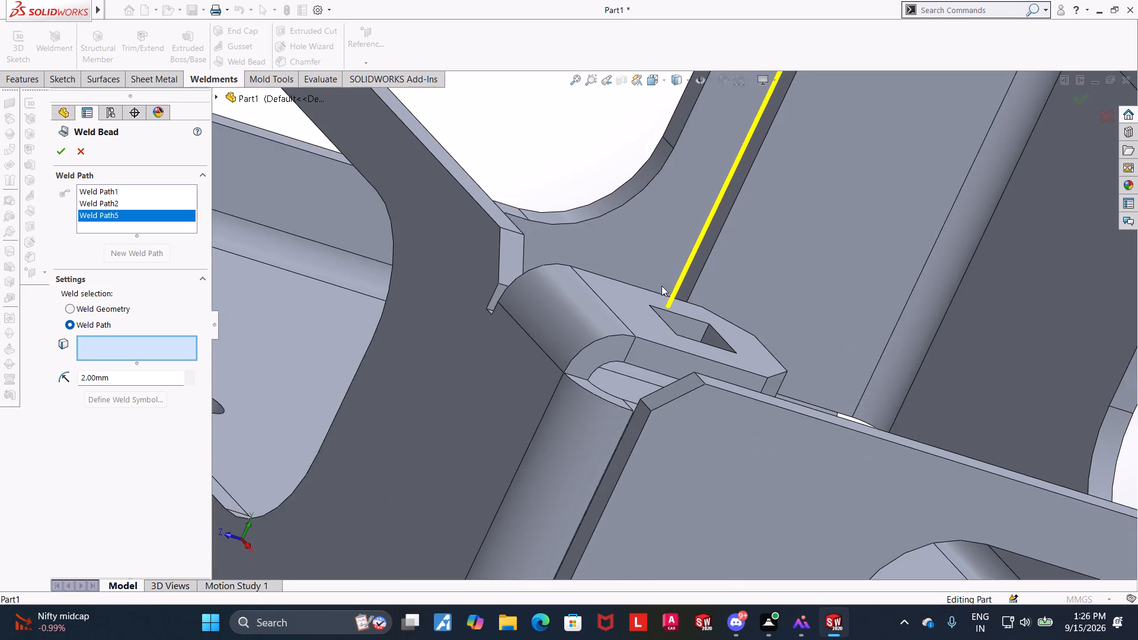
{"action": "middle_click_drag", "start_coordinate": [663, 268], "coordinate": [661, 304]}
{"action": "scroll", "coordinate": [664, 308], "scroll_direction": "down", "scroll_amount": 5}
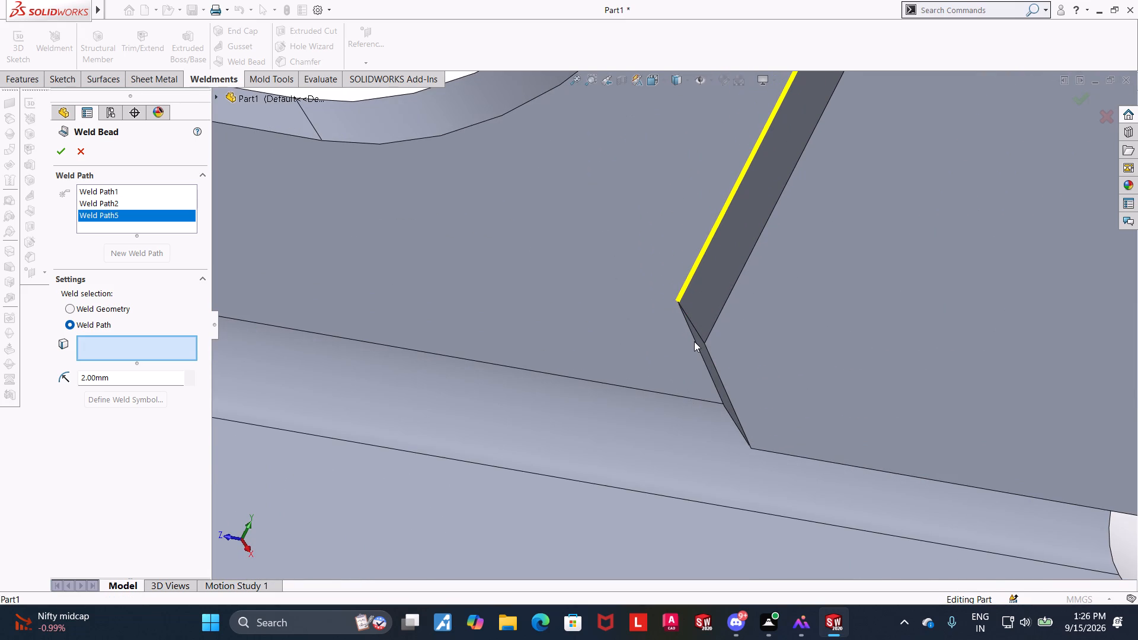
{"action": "middle_click_drag", "start_coordinate": [702, 354], "coordinate": [713, 350]}
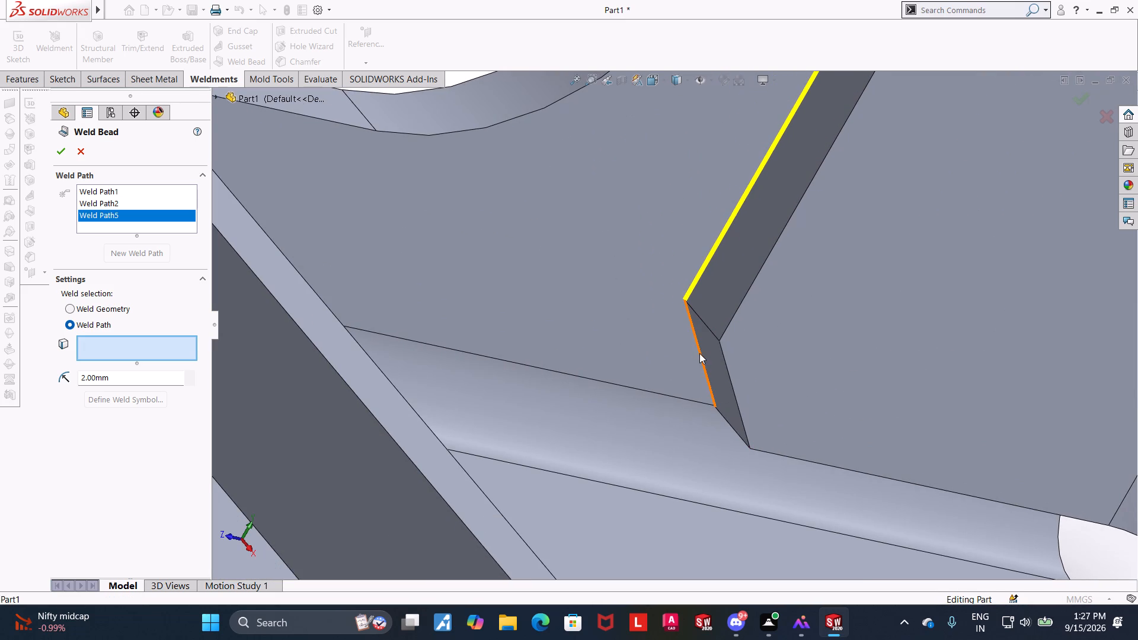
{"action": "scroll", "coordinate": [699, 355], "scroll_direction": "down", "scroll_amount": 7}
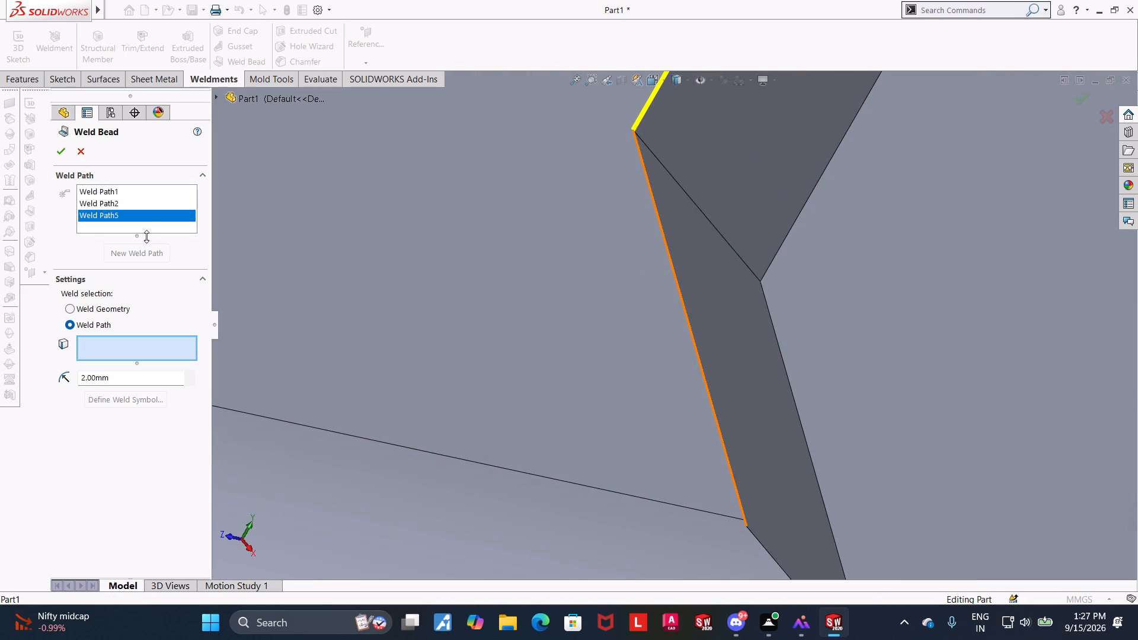
{"action": "right_click", "coordinate": [145, 219]}
{"action": "left_click", "coordinate": [161, 225]}
{"action": "left_click", "coordinate": [142, 248]}
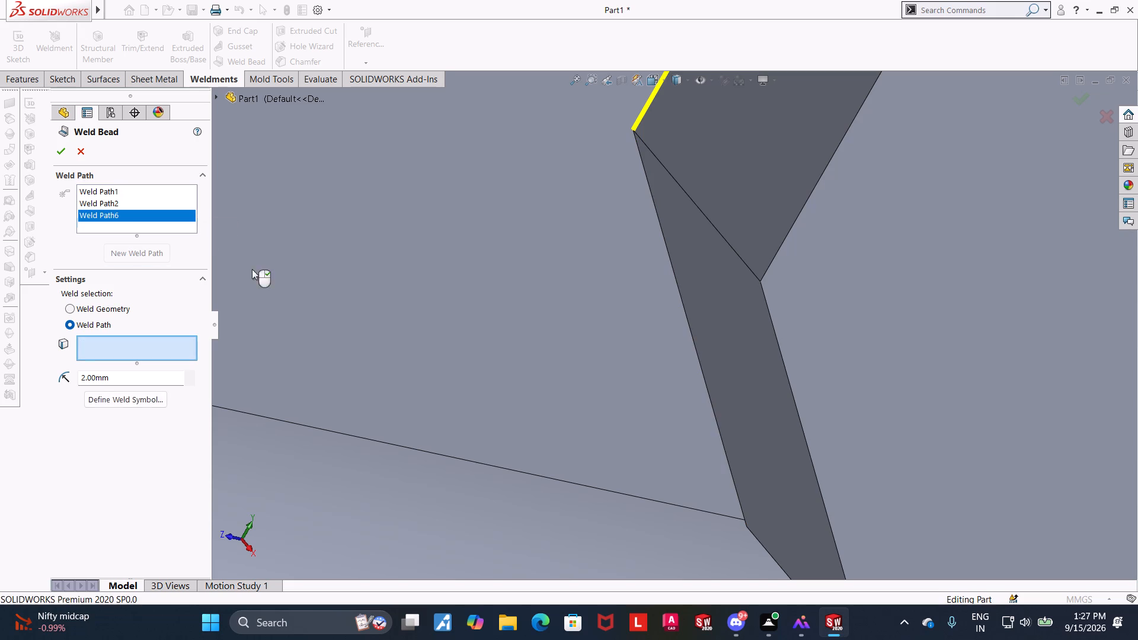
{"action": "left_click", "coordinate": [694, 341]}
{"action": "scroll", "coordinate": [692, 341], "scroll_direction": "up", "scroll_amount": 19}
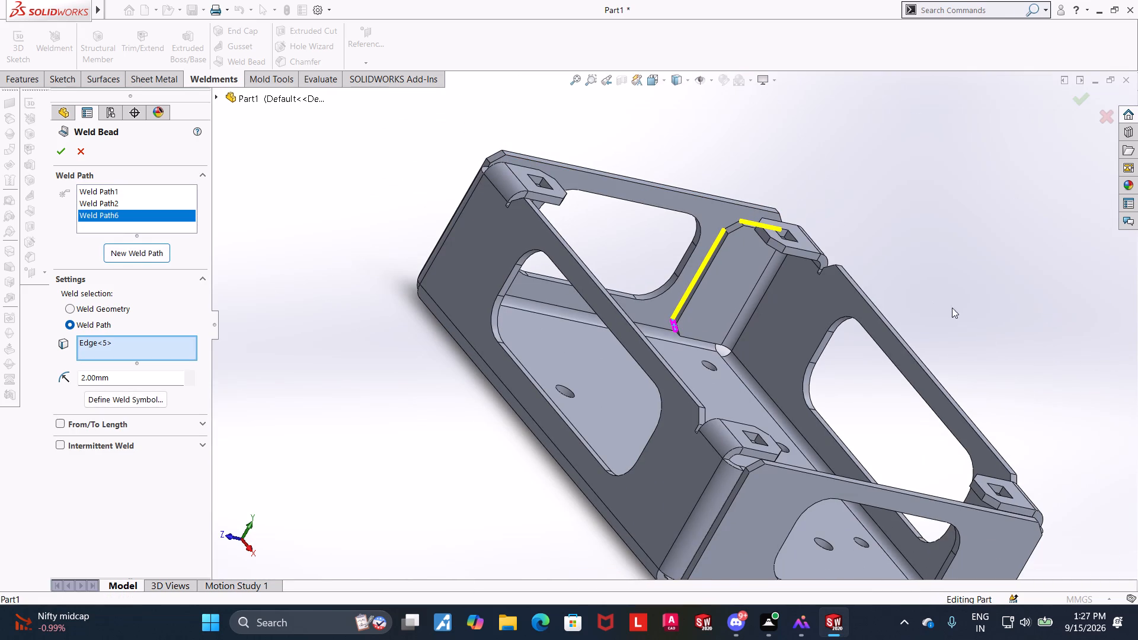
{"action": "left_click", "coordinate": [977, 318]}
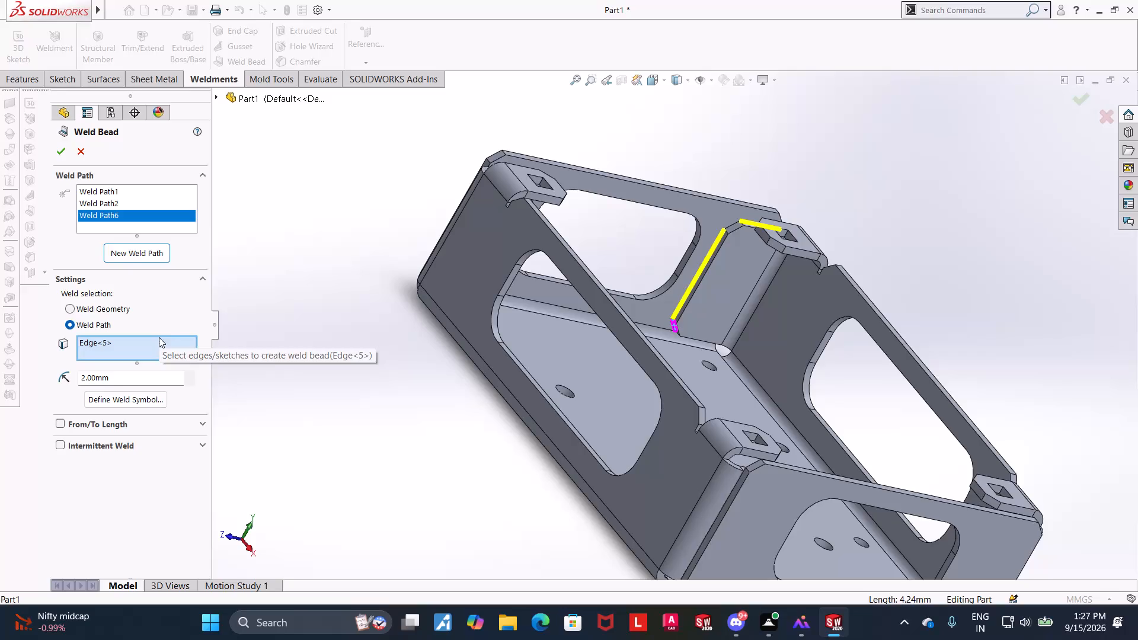
Turn on intermittent welding for the third weld path, defined by gap and weld length.
{"action": "left_click", "coordinate": [60, 446]}
{"action": "scroll", "coordinate": [110, 462], "scroll_direction": "down", "scroll_amount": 2}
{"action": "scroll", "coordinate": [139, 511], "scroll_direction": "down", "scroll_amount": 1}
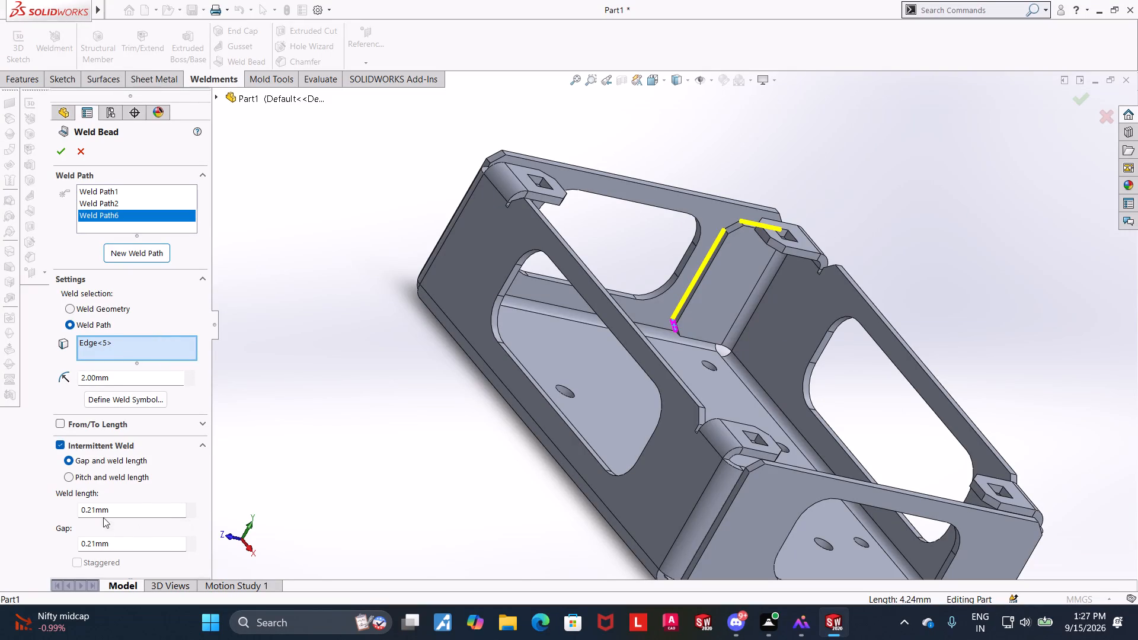
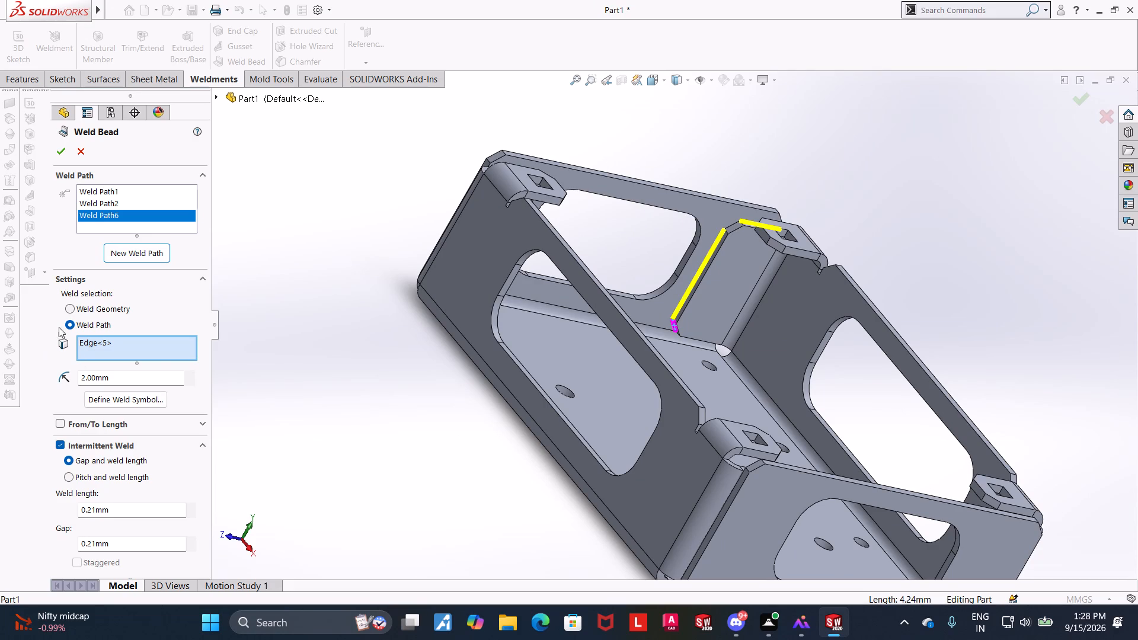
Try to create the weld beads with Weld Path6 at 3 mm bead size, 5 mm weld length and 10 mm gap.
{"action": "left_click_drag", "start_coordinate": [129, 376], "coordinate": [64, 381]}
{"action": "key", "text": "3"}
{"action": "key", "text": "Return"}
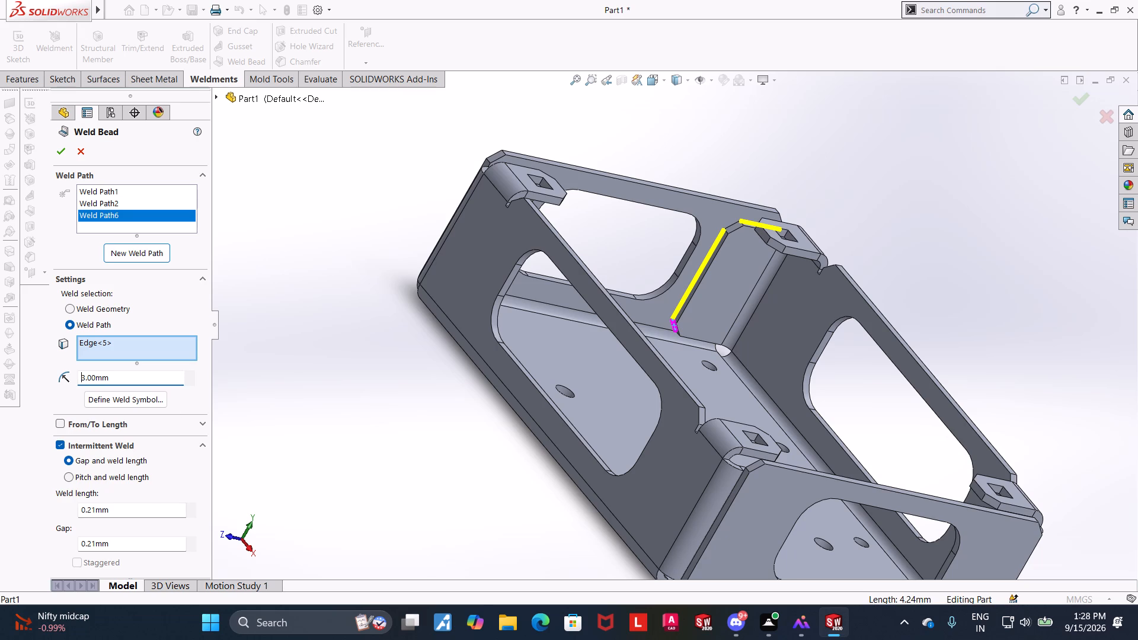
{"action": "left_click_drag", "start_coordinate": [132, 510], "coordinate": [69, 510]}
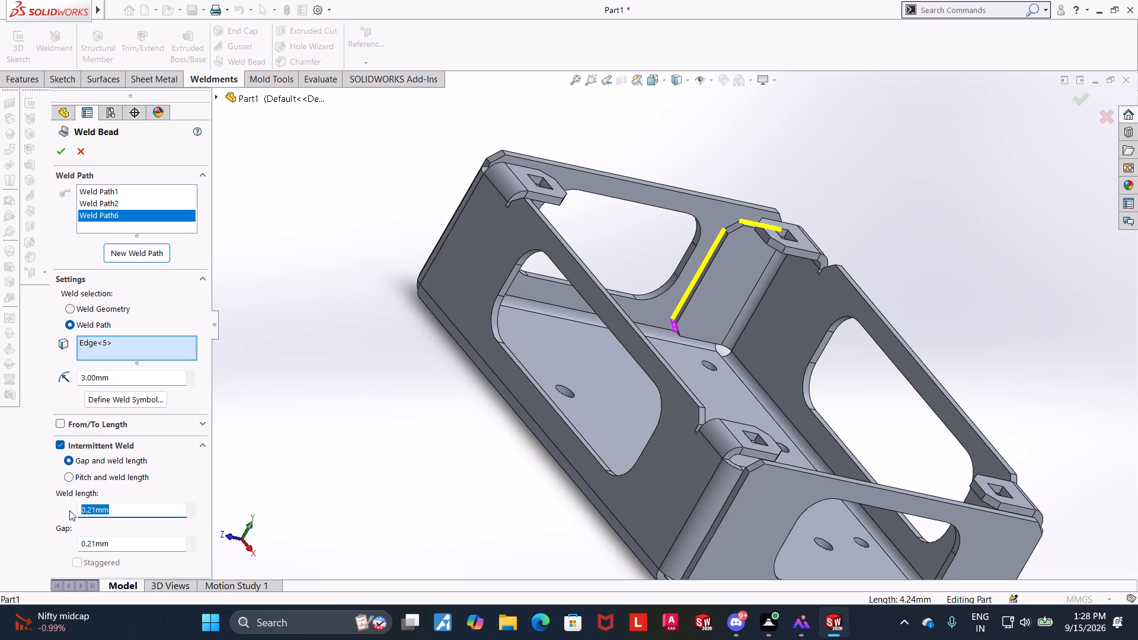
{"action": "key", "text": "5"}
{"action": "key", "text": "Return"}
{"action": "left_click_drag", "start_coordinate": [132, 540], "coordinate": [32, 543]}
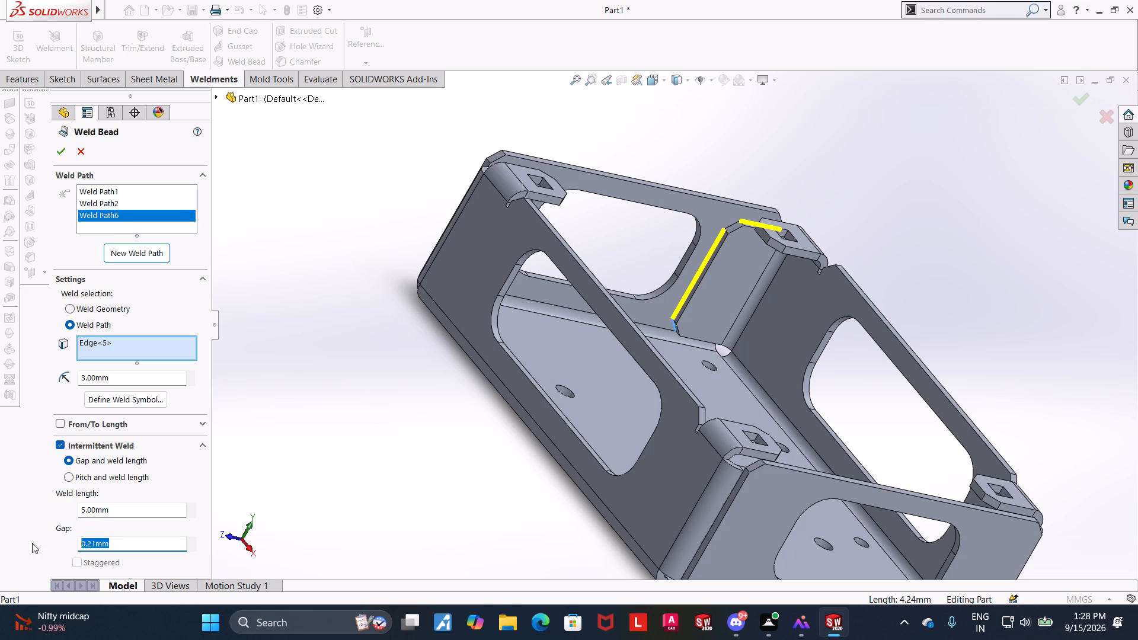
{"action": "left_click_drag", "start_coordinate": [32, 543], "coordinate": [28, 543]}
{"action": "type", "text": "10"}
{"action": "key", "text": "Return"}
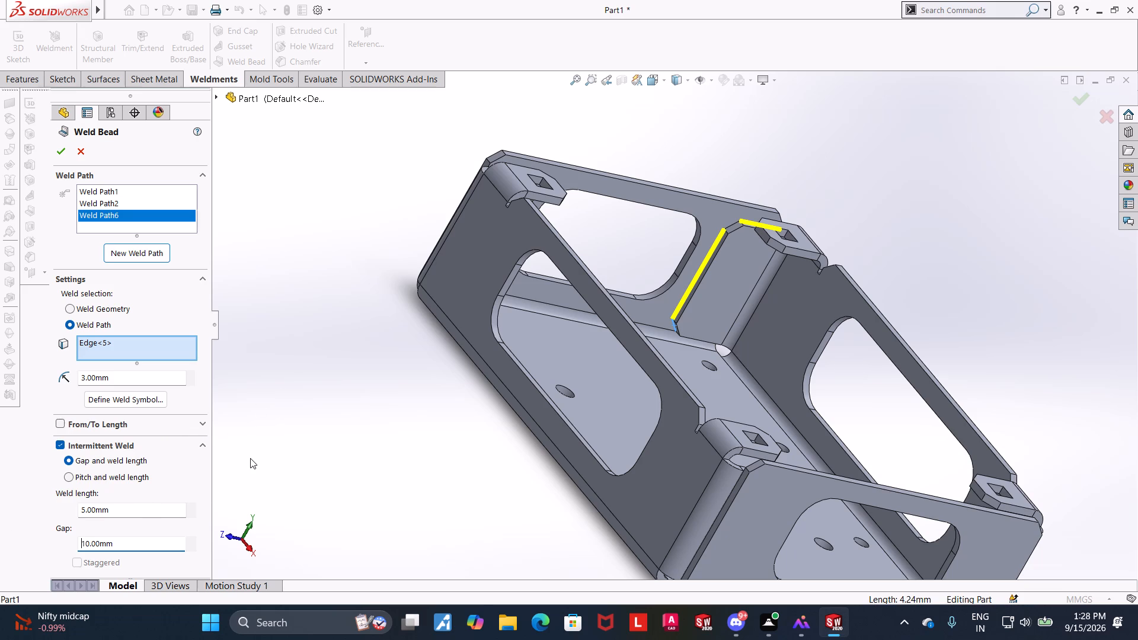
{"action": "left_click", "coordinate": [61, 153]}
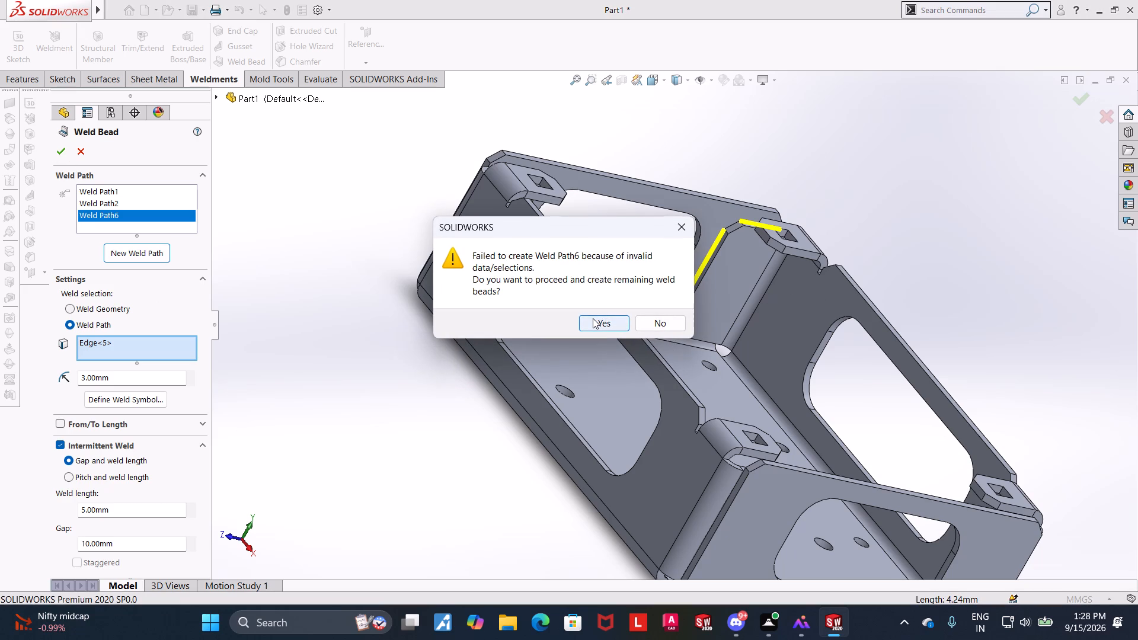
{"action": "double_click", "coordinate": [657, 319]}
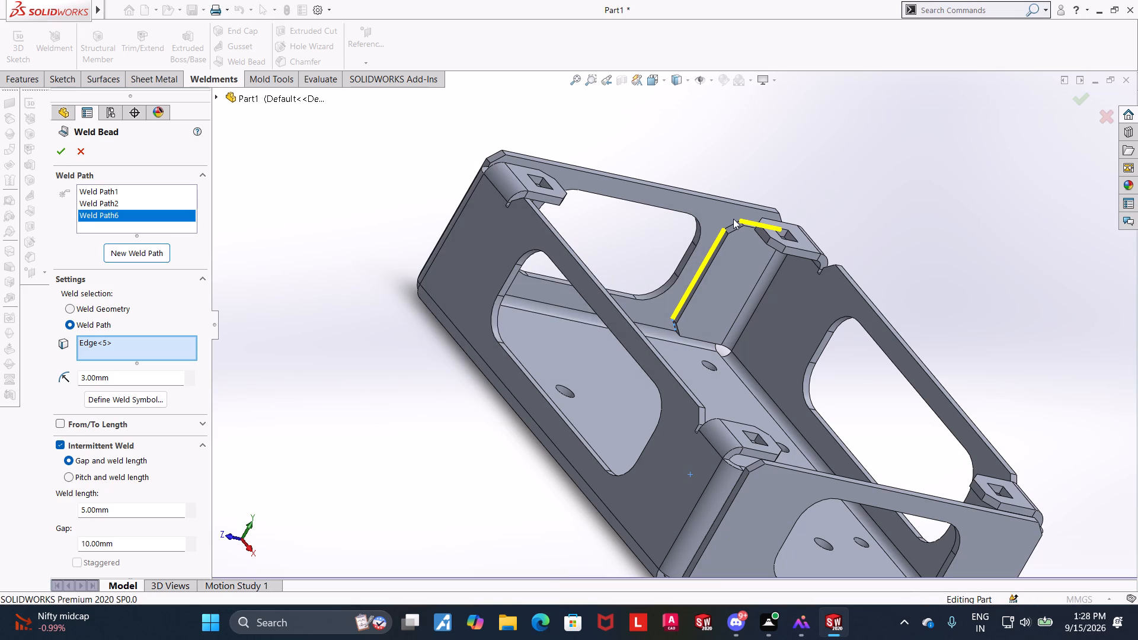
Delete Weld Path6 from the weld bead's path list.
{"action": "scroll", "coordinate": [733, 225], "scroll_direction": "down", "scroll_amount": 2}
{"action": "right_click", "coordinate": [101, 218]}
{"action": "left_click", "coordinate": [114, 228]}
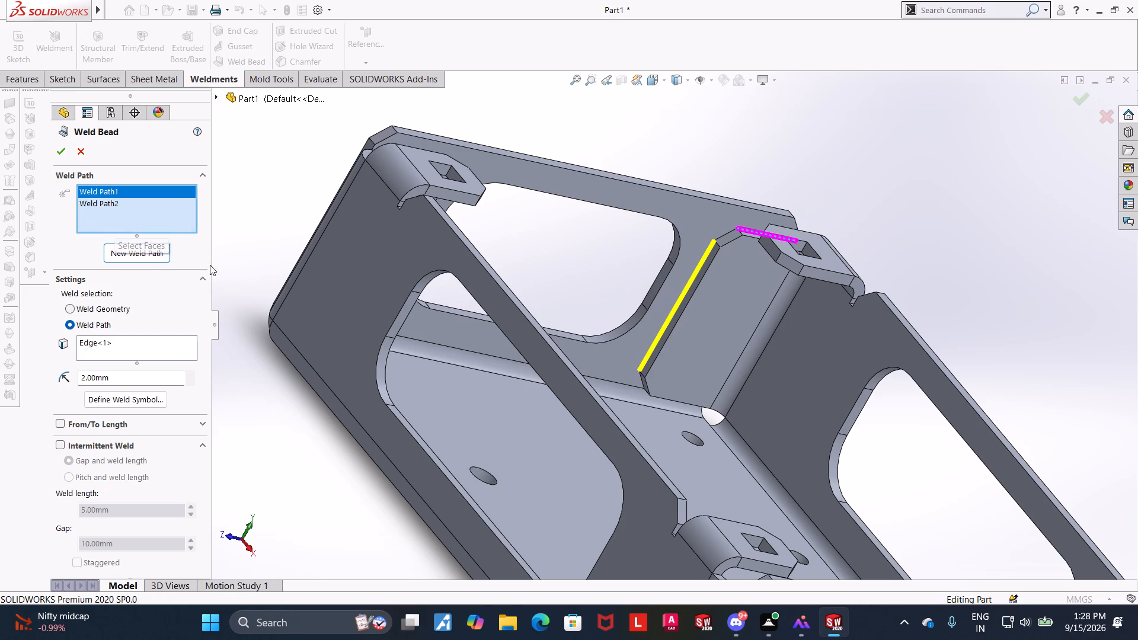
Set the bead size of Weld Path1 to 3 mm and create the weld beads on the two remaining paths.
{"action": "left_click_drag", "start_coordinate": [129, 374], "coordinate": [107, 377]}
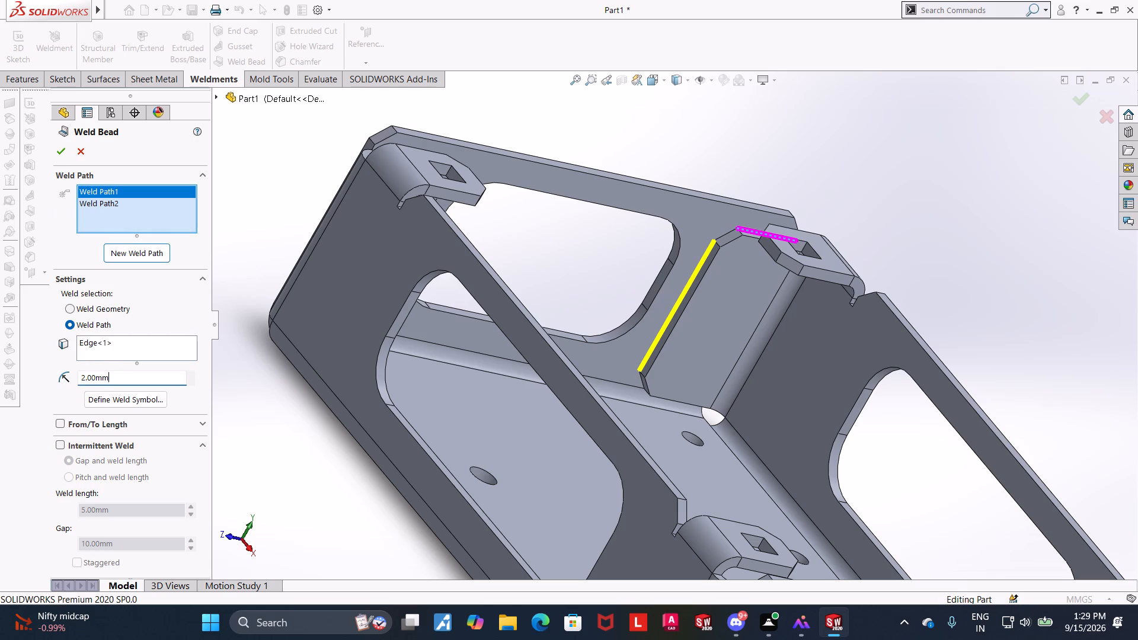
{"action": "left_click_drag", "start_coordinate": [107, 377], "coordinate": [36, 374]}
{"action": "key", "text": "3"}
{"action": "key", "text": "Return"}
{"action": "left_click", "coordinate": [59, 155]}
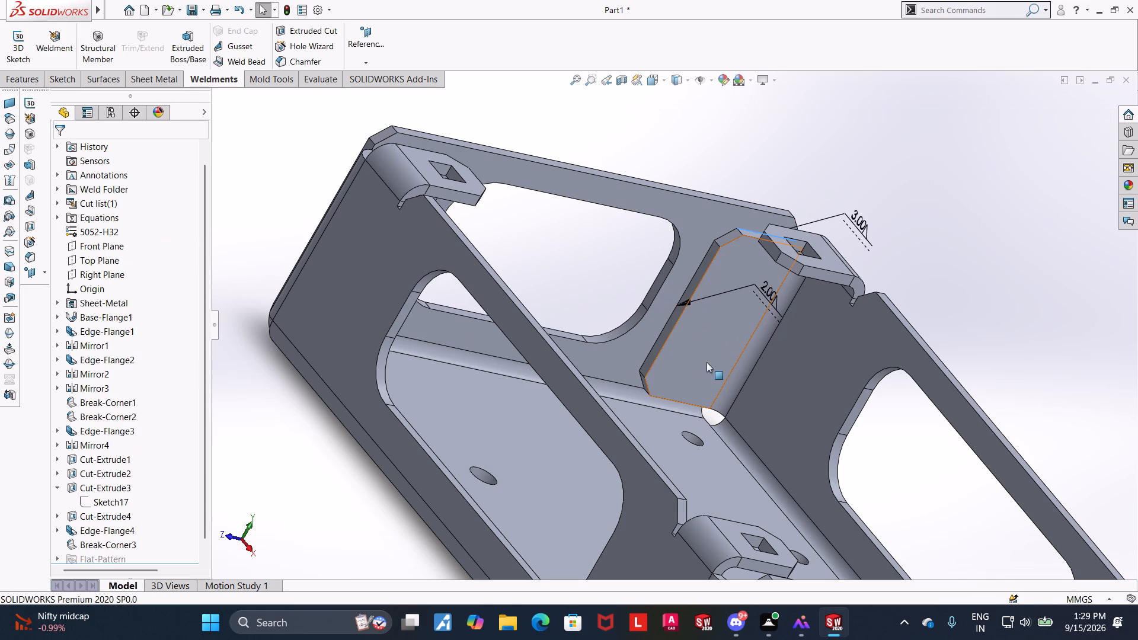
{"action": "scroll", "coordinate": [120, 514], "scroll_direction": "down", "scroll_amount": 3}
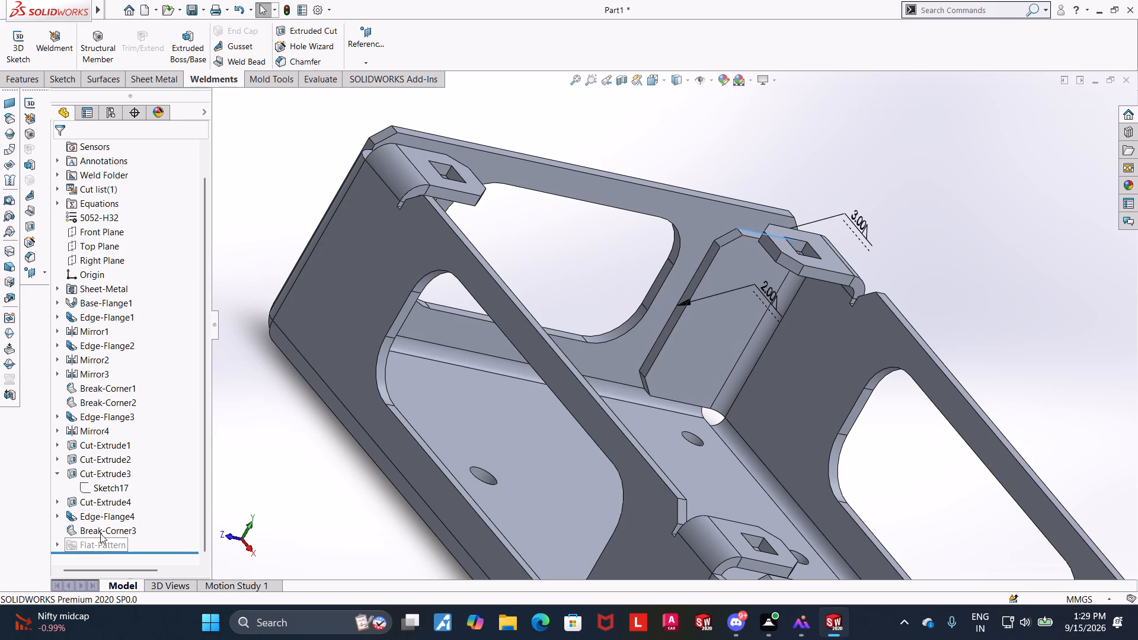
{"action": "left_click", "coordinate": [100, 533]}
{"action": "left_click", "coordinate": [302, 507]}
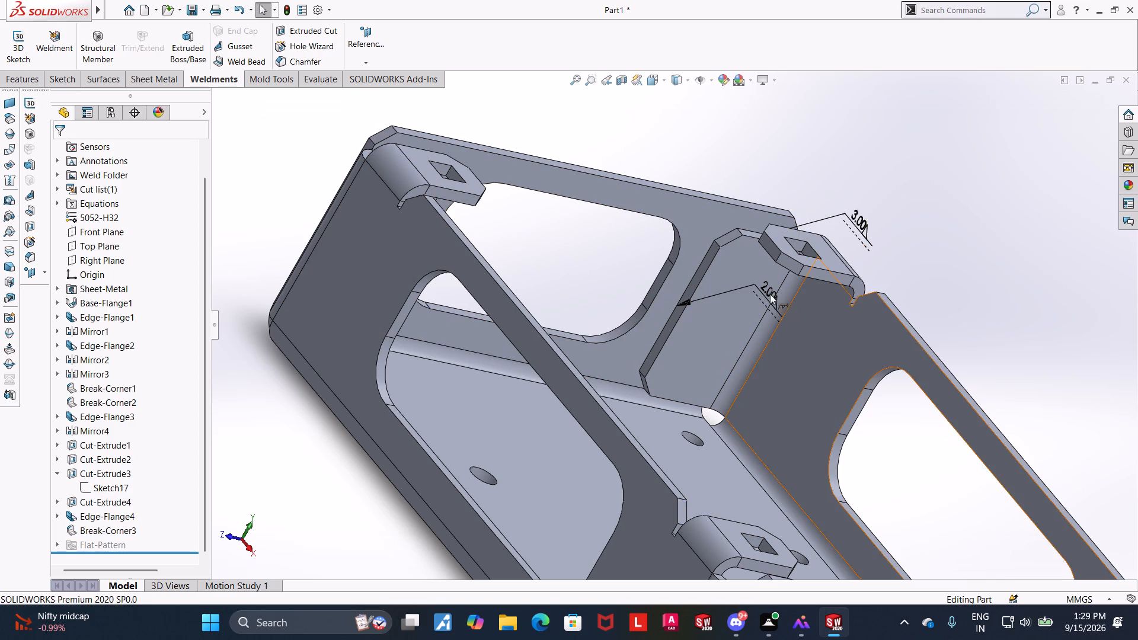
Set the size in the weld symbol on the corner flange's long side edge to 3.
{"action": "right_click", "coordinate": [769, 293]}
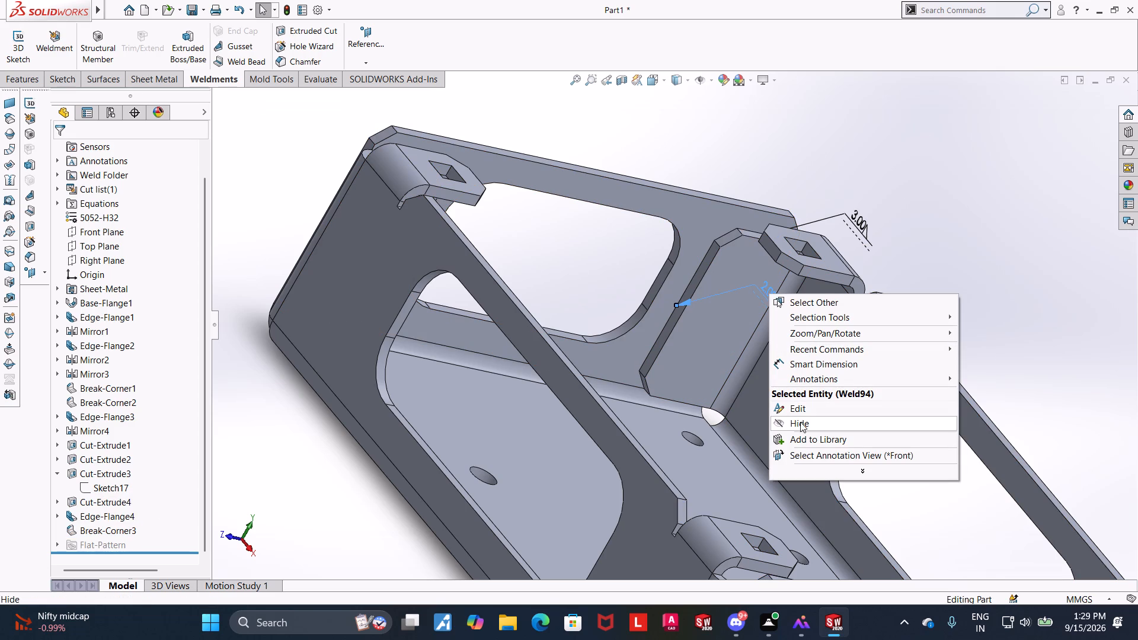
{"action": "left_click", "coordinate": [805, 411]}
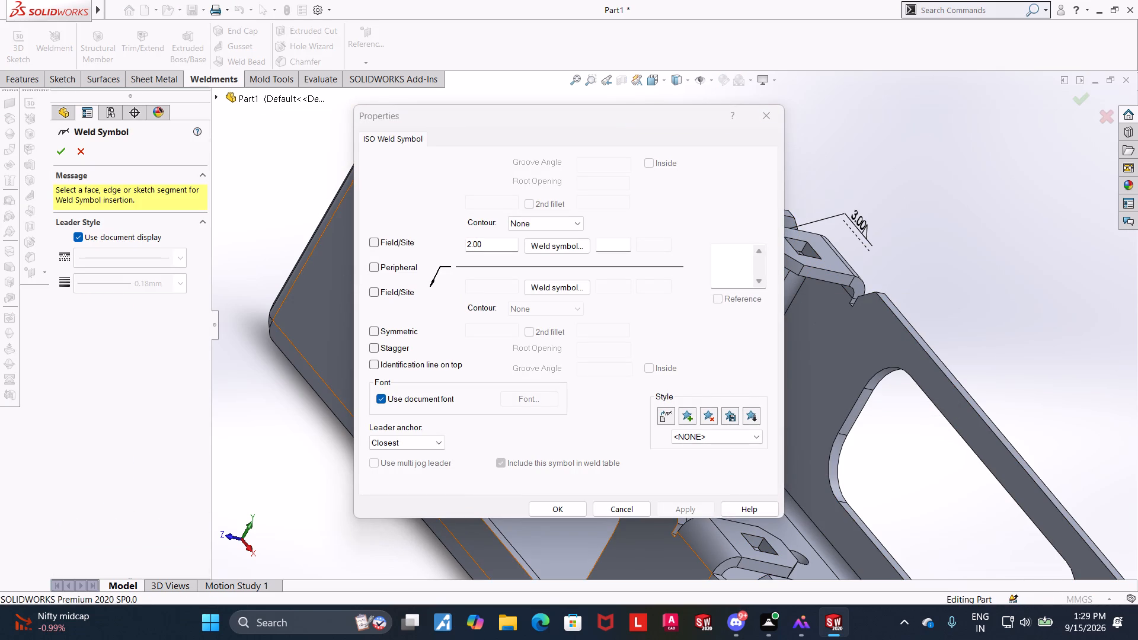
{"action": "left_click_drag", "start_coordinate": [504, 245], "coordinate": [440, 244]}
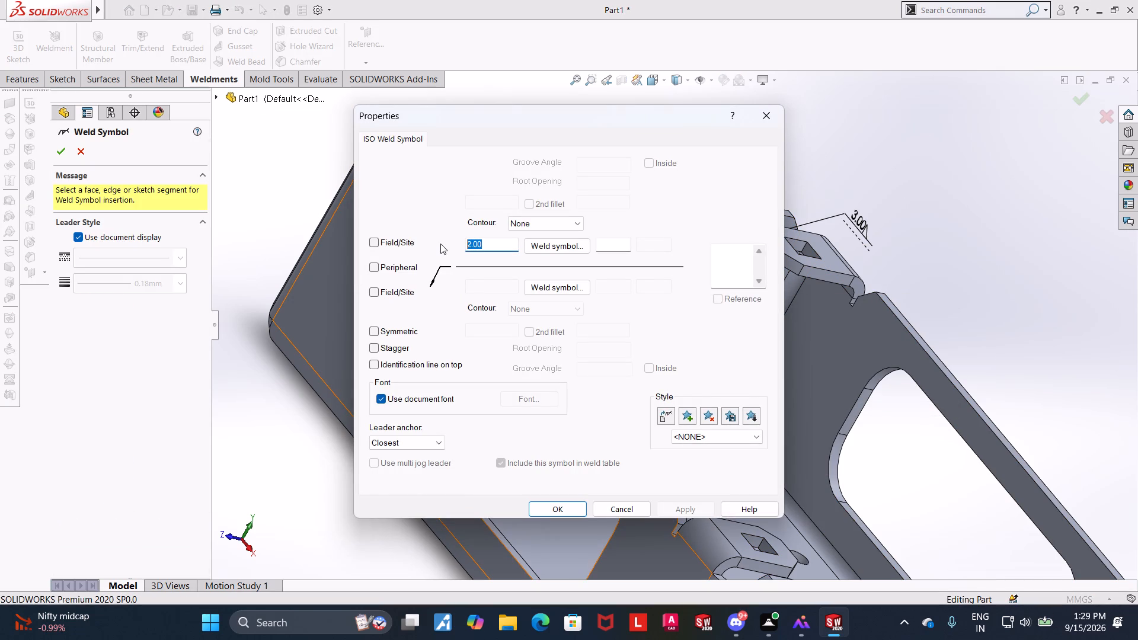
{"action": "key", "text": "3"}
{"action": "key", "text": "Return"}
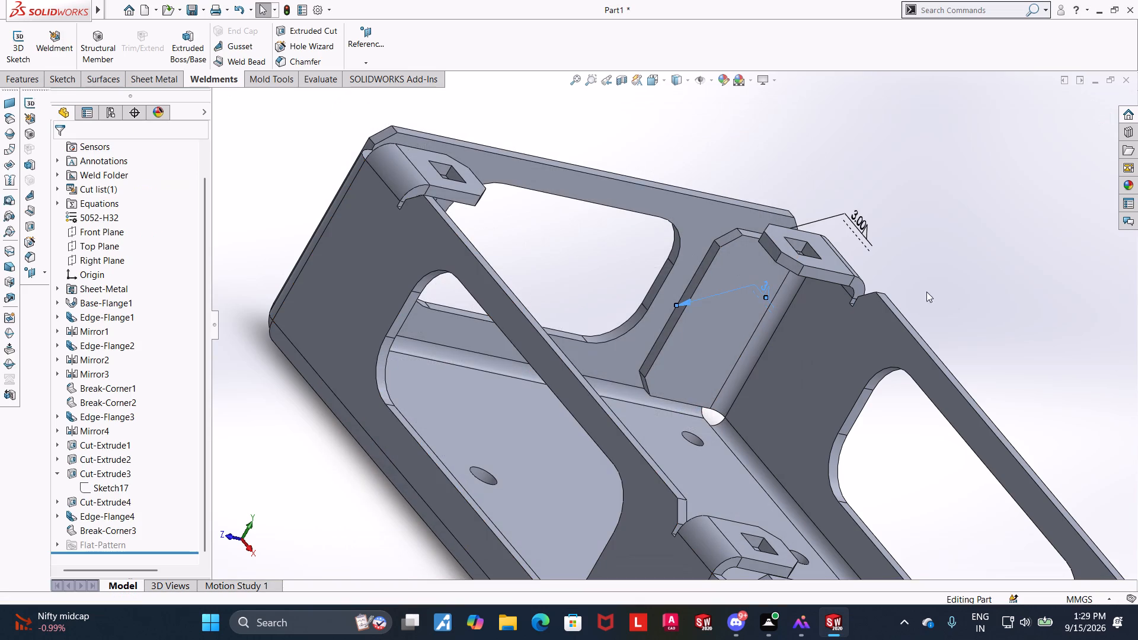
{"action": "scroll", "coordinate": [786, 329], "scroll_direction": "down", "scroll_amount": 3}
{"action": "left_click", "coordinate": [1000, 261]}
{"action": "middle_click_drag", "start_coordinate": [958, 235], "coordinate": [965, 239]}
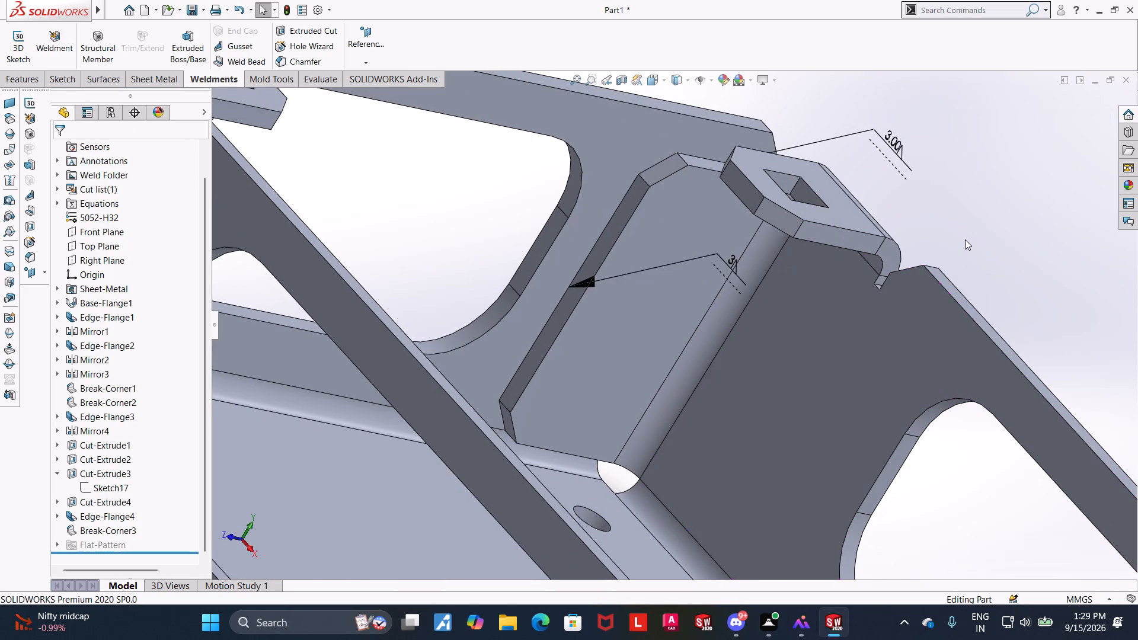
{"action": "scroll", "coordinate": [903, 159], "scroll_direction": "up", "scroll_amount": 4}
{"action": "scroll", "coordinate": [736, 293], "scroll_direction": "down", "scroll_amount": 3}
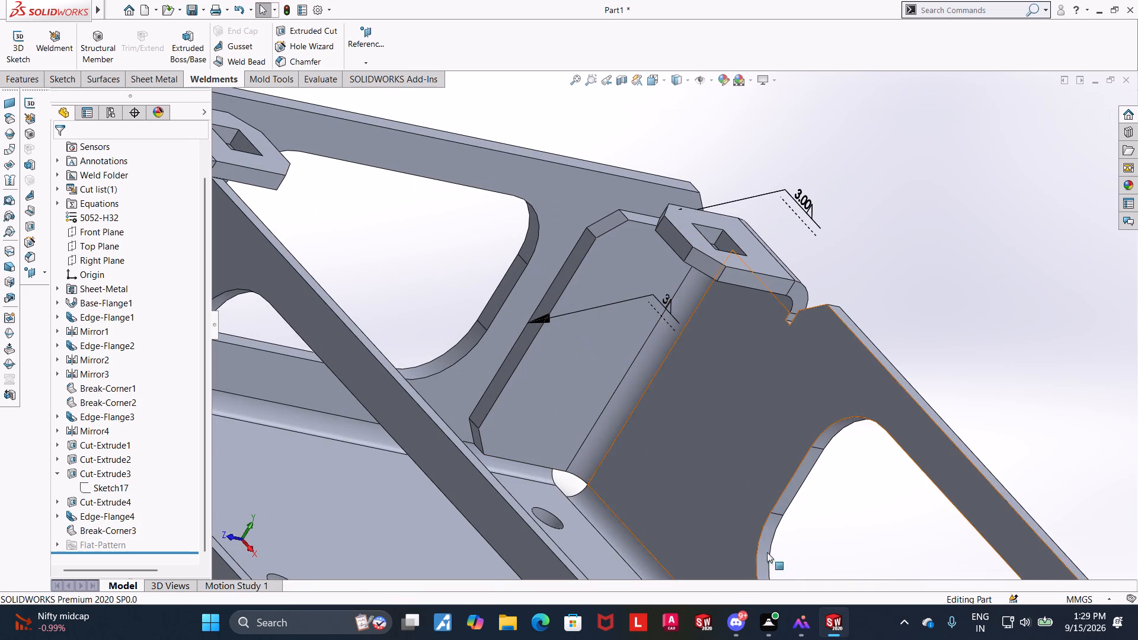
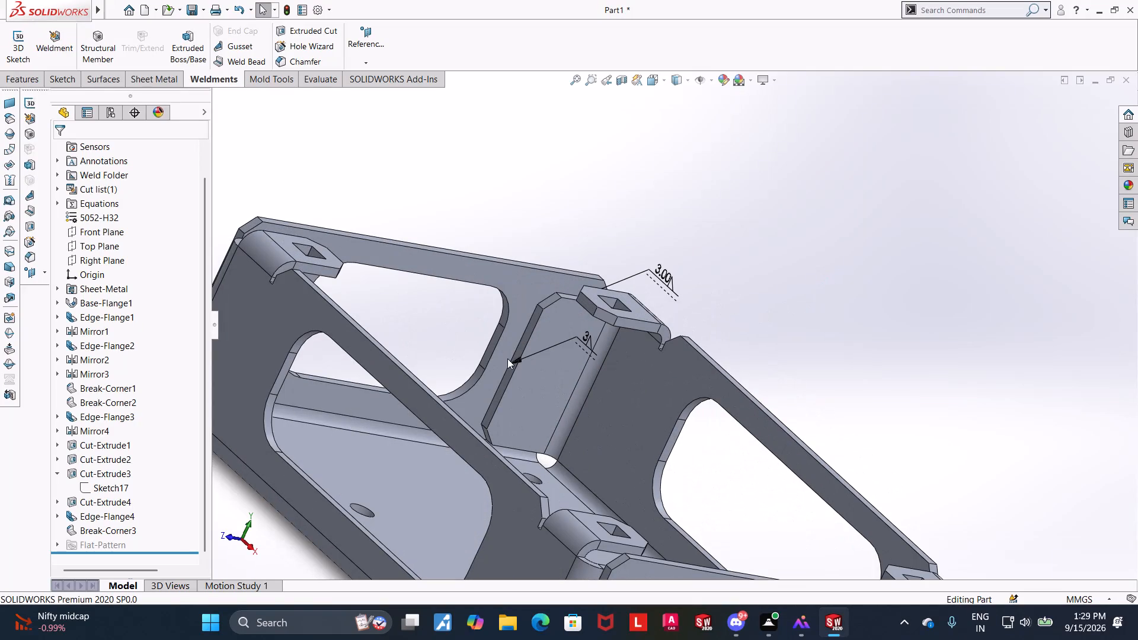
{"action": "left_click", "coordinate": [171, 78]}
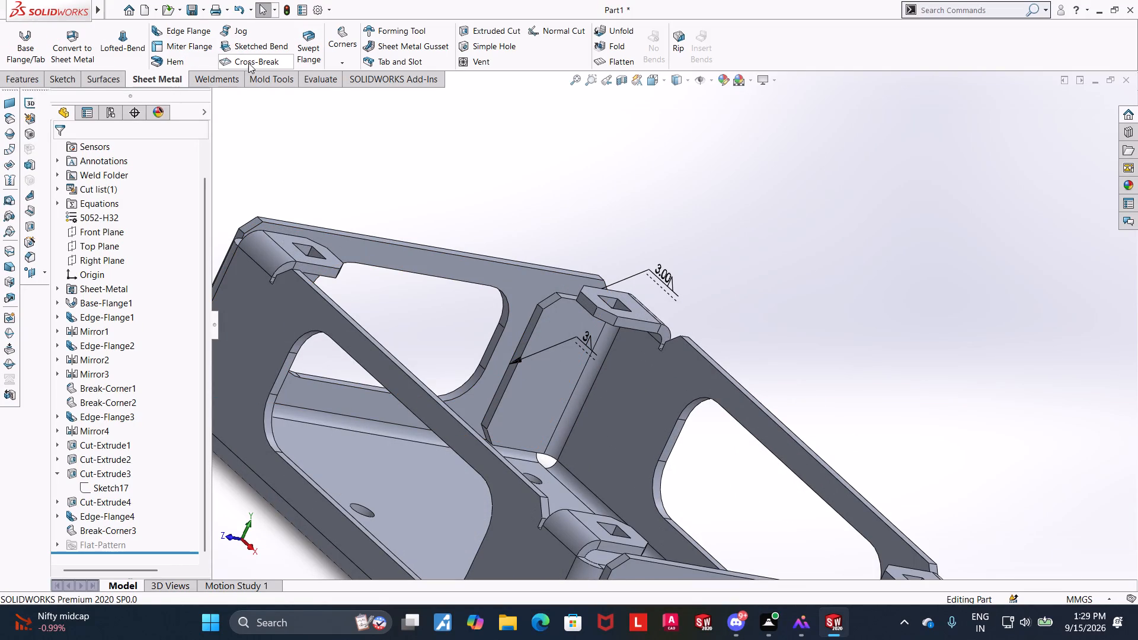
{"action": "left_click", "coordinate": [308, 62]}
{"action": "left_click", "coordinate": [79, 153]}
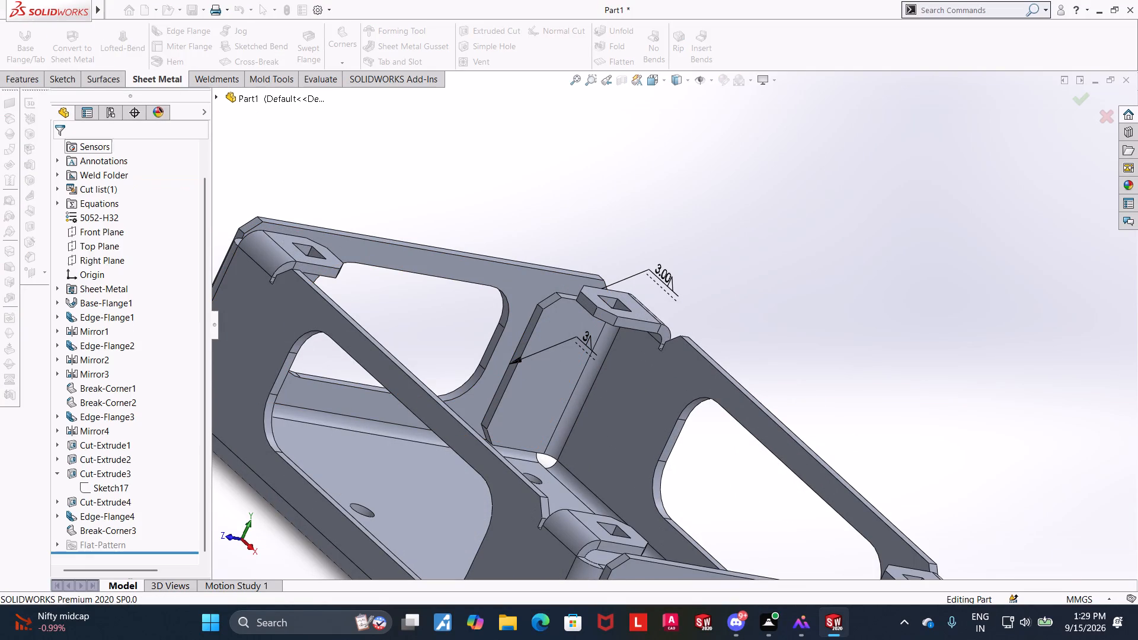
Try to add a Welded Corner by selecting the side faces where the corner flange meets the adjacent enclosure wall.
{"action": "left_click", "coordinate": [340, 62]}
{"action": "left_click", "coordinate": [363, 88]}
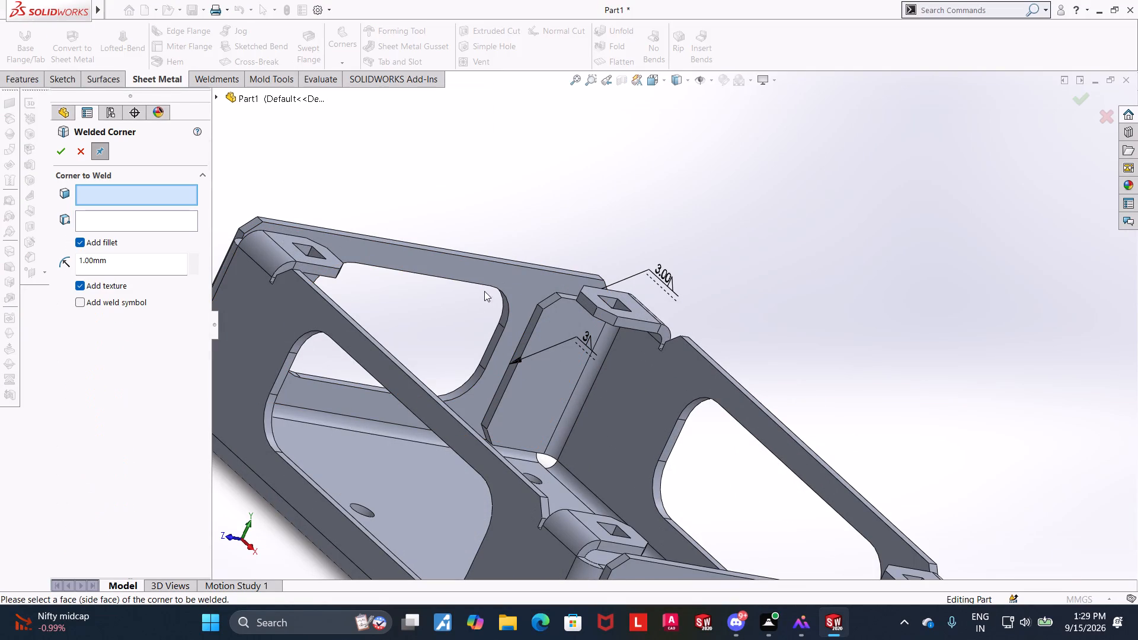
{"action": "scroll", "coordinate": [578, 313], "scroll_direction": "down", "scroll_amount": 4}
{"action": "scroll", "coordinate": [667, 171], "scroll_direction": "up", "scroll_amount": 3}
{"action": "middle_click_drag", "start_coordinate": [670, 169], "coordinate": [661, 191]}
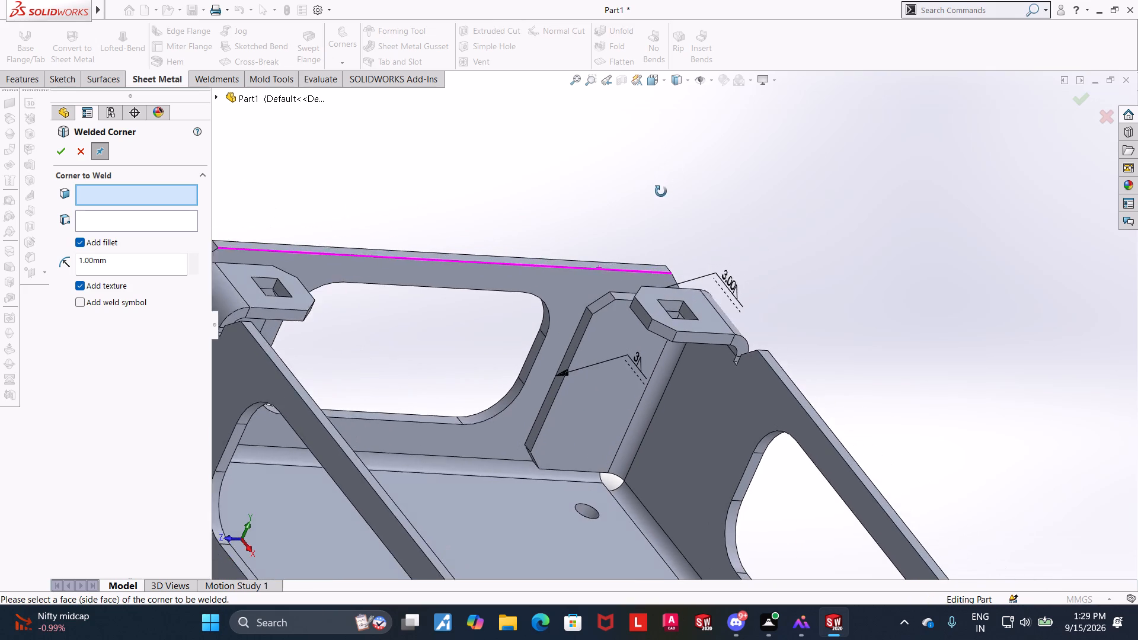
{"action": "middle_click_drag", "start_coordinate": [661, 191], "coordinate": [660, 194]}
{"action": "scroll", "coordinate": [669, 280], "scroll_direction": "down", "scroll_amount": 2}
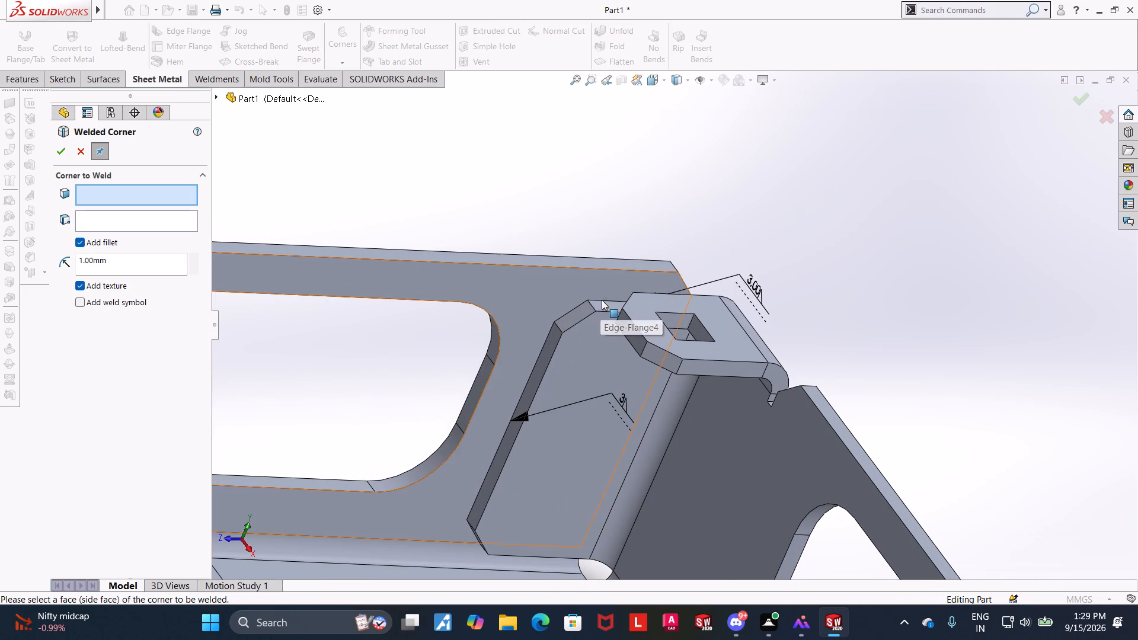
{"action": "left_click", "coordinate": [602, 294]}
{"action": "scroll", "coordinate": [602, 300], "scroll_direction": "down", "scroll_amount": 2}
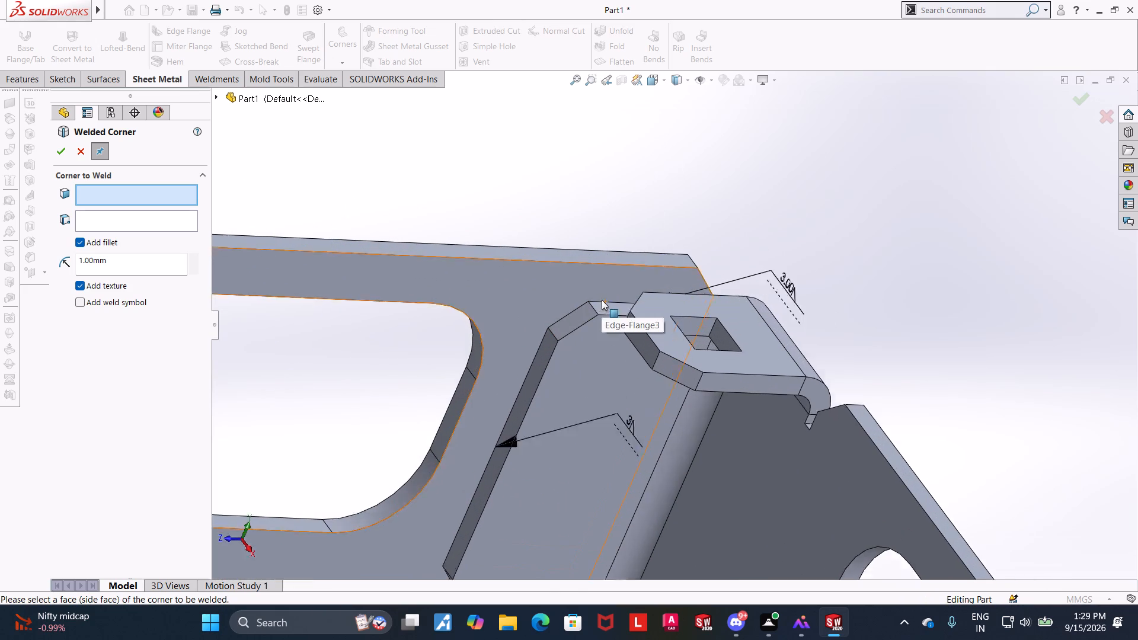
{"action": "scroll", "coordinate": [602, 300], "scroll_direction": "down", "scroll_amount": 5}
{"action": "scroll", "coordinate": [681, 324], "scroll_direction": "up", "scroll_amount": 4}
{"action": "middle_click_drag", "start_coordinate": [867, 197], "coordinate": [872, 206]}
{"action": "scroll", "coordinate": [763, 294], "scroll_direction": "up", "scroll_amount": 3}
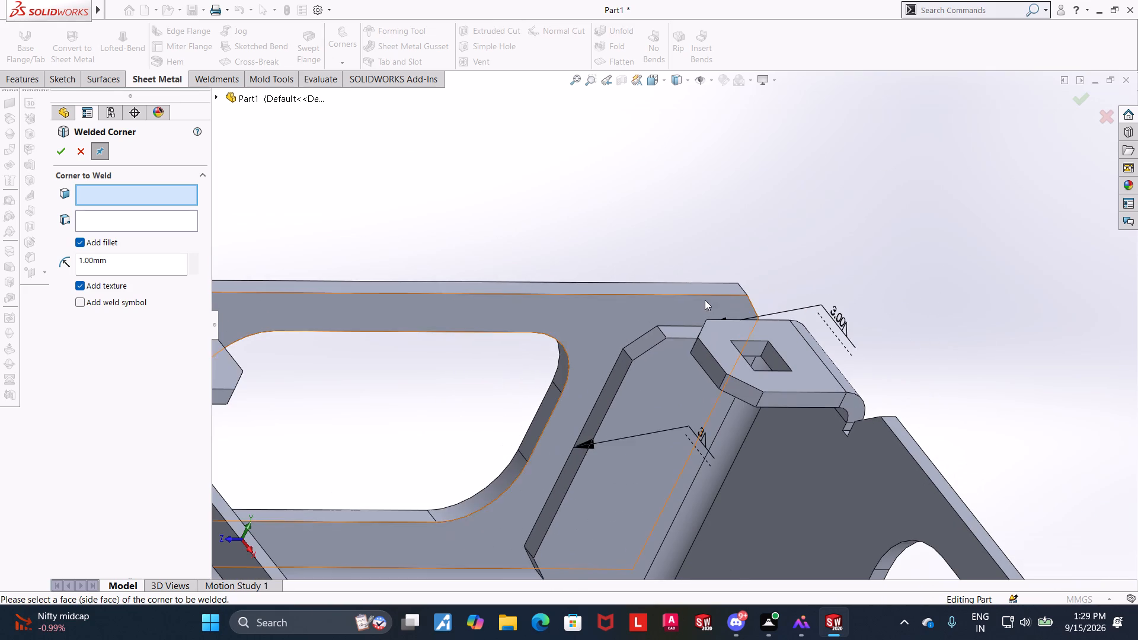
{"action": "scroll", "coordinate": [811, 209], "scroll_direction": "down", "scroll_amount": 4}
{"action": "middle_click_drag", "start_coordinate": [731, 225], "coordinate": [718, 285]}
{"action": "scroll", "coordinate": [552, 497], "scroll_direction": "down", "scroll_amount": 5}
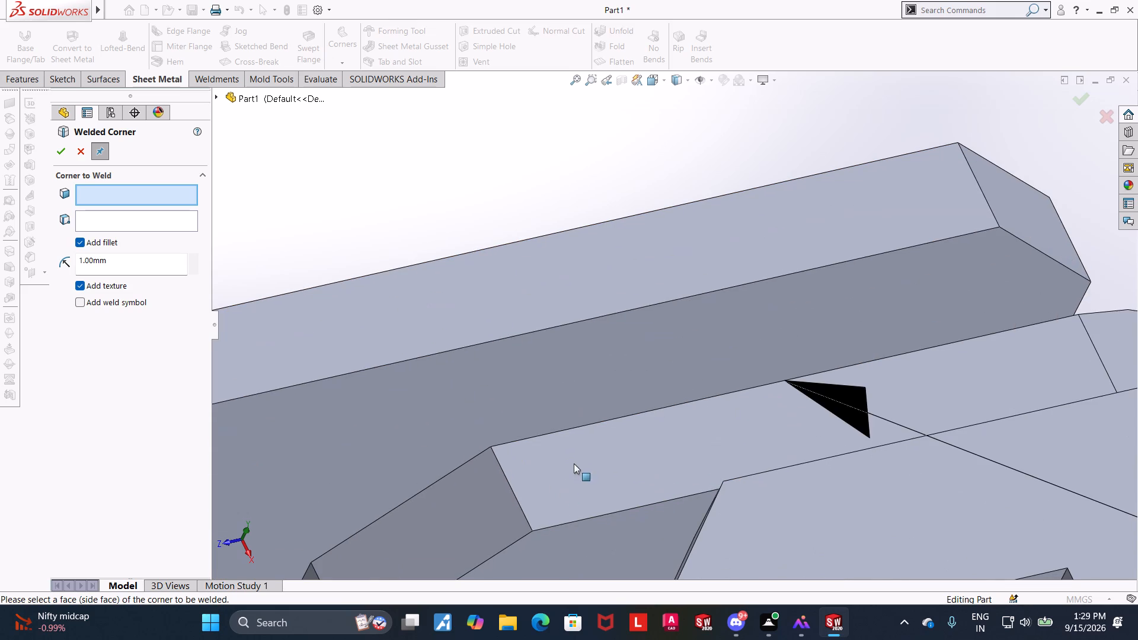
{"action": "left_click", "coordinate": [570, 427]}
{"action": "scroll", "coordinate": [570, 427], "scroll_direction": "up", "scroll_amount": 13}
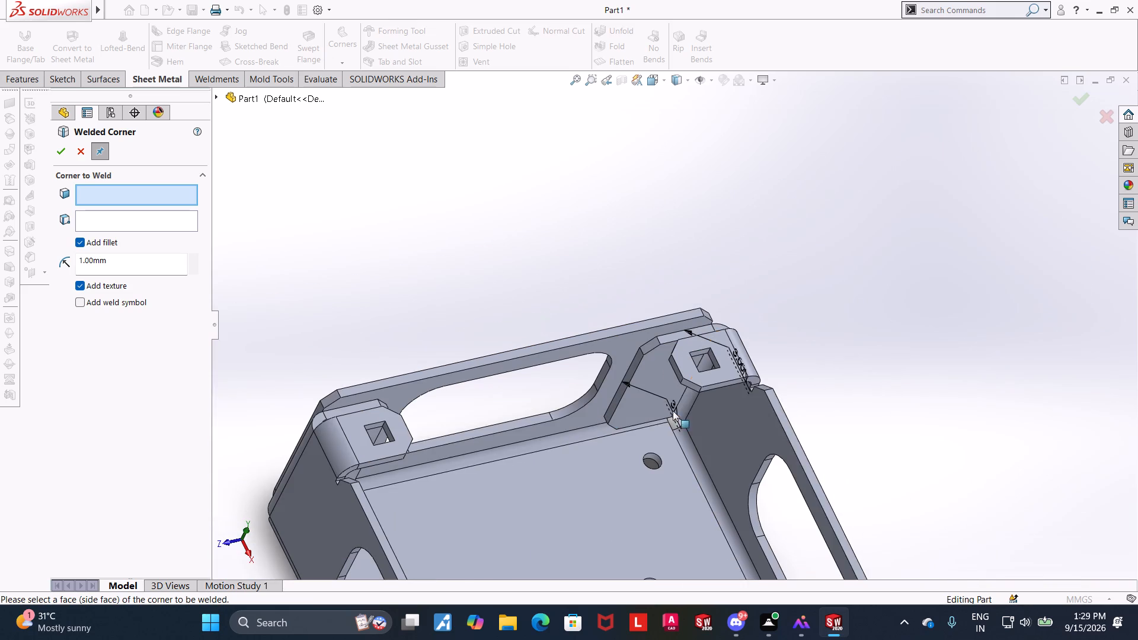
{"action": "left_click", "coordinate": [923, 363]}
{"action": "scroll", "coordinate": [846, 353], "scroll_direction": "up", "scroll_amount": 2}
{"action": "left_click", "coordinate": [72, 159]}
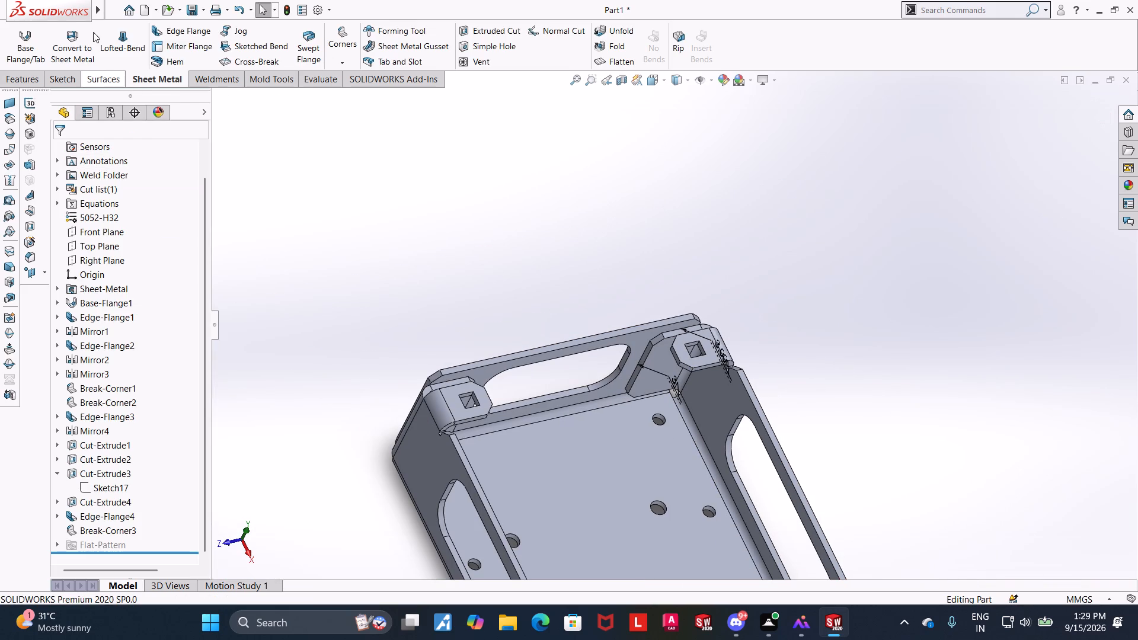
Start saving the enclosure part with Save As.
{"action": "left_click", "coordinate": [140, 165]}
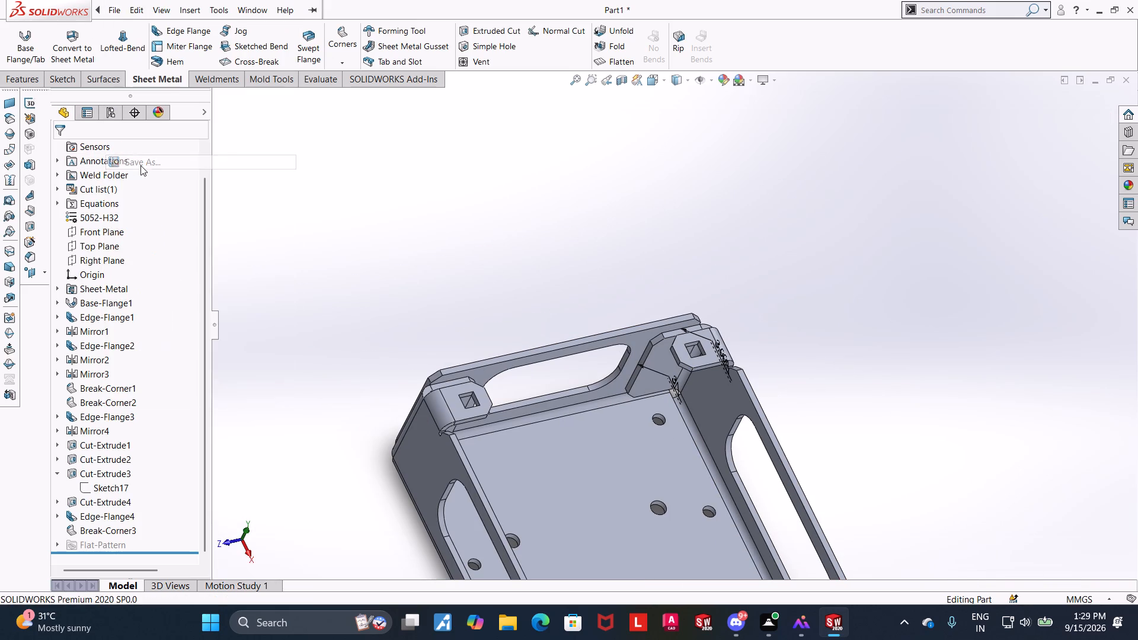
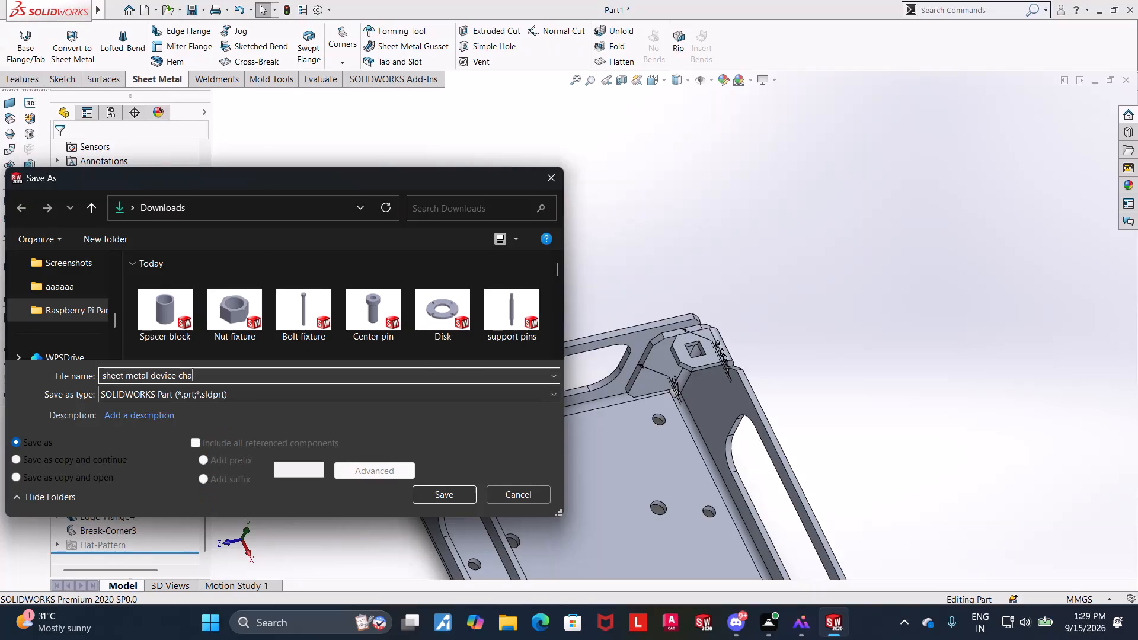
Save the enclosure as a SOLIDWORKS part named "sheet metal device chassis" in the Downloads folder.
{"action": "left_click", "coordinate": [466, 500]}
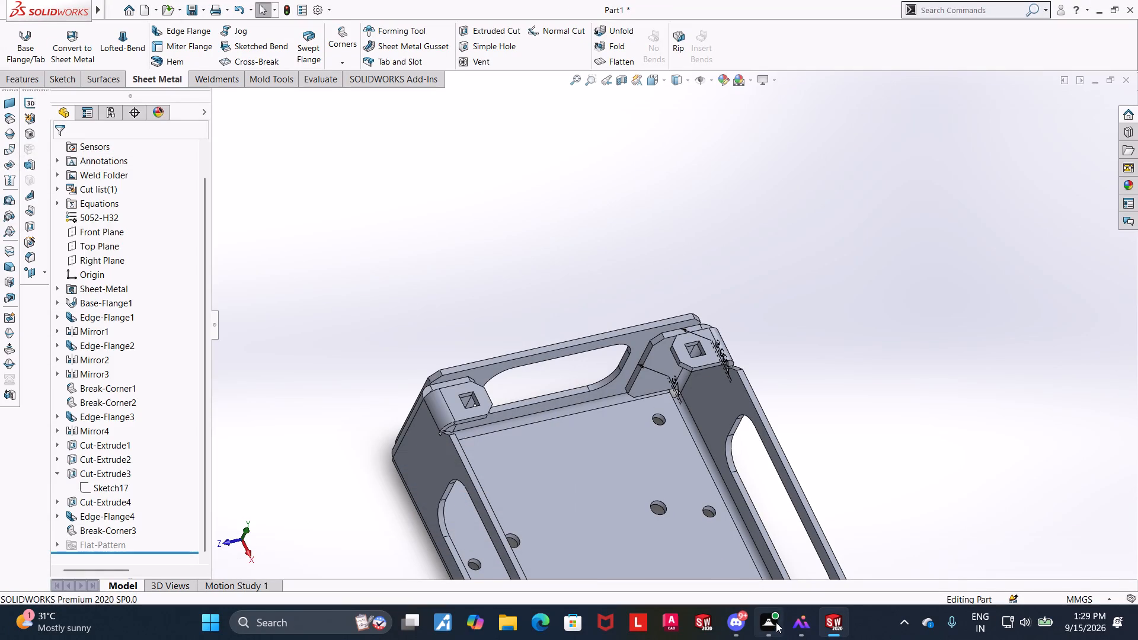